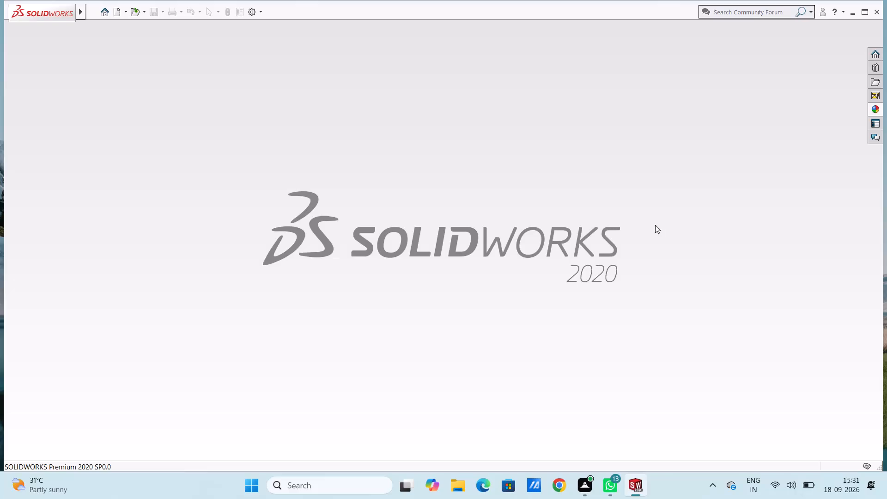
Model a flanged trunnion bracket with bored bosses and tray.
Create a new part document.
click(114, 16)
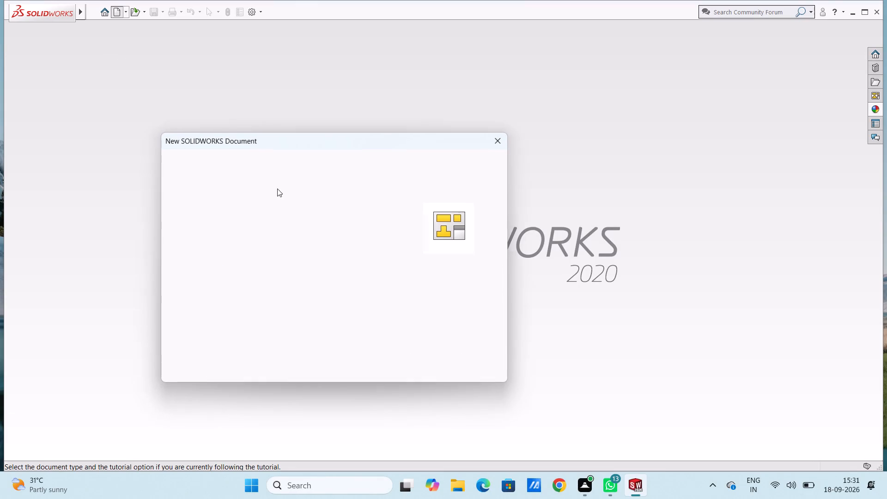
click(373, 359)
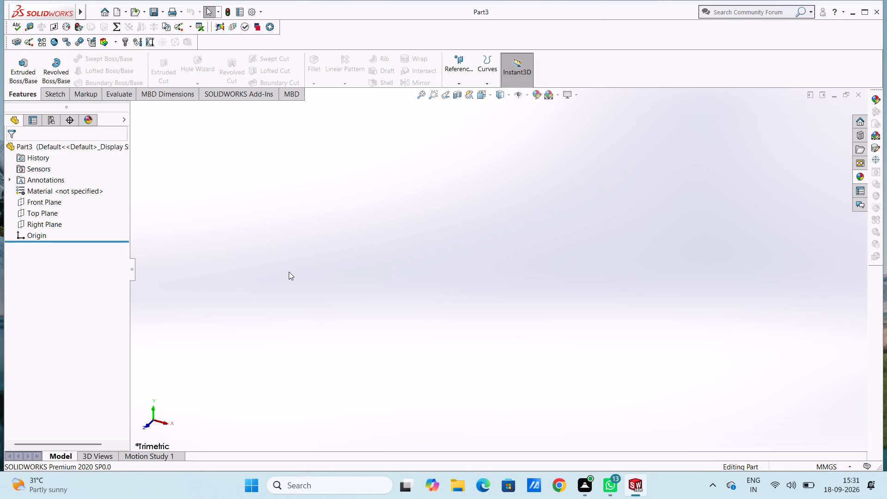
Sketch a center rectangle on the Front Plane, centred on the origin, 80 mm high and 58 mm wide.
click(53, 202)
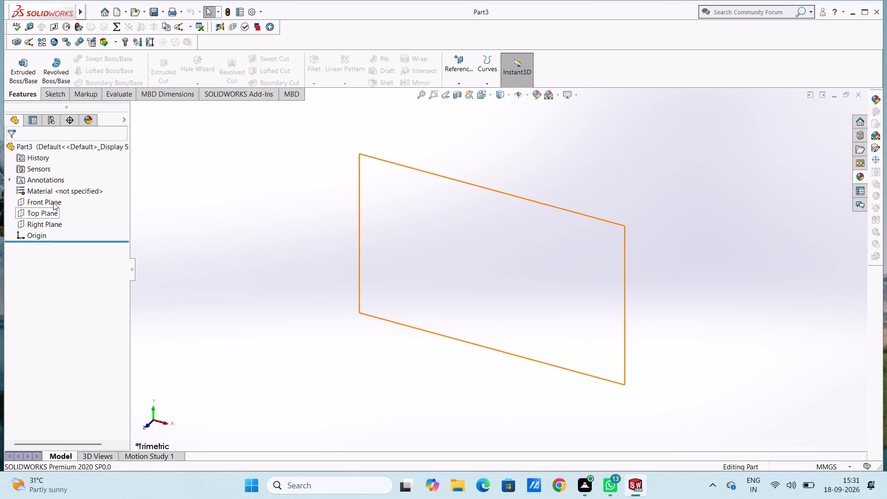
click(60, 189)
click(249, 216)
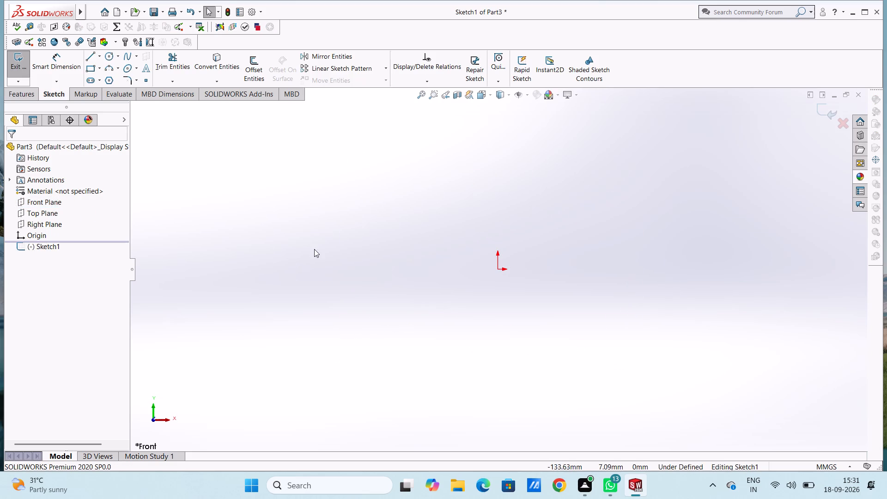
click(97, 71)
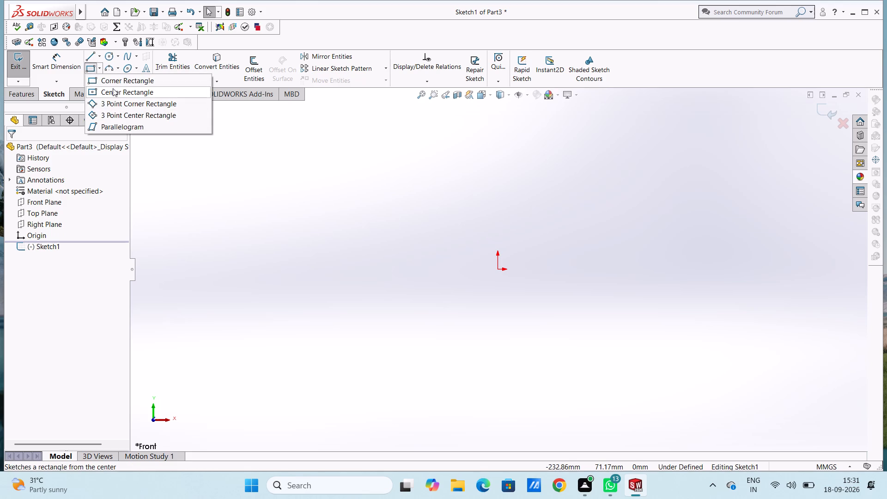
click(113, 89)
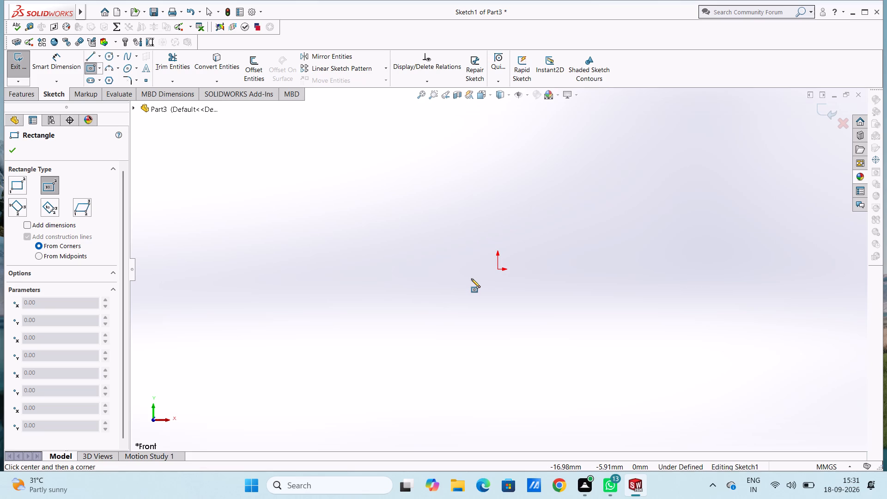
click(497, 271)
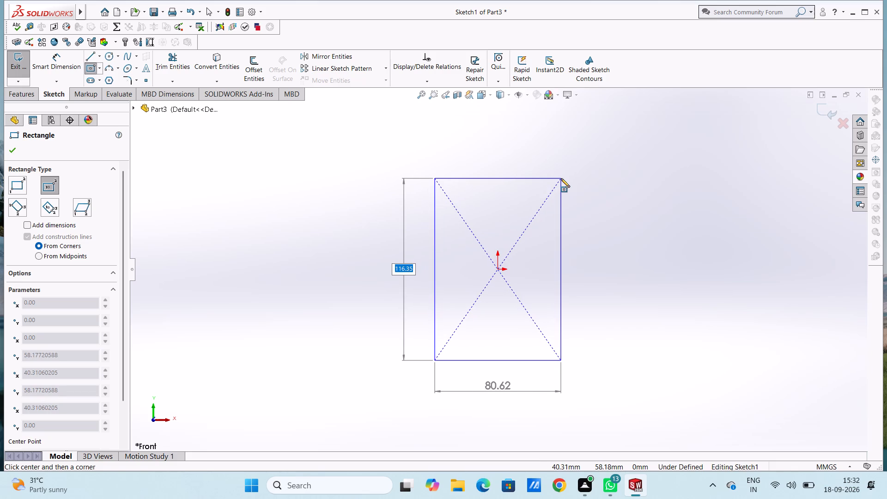
text(80)
key(Return)
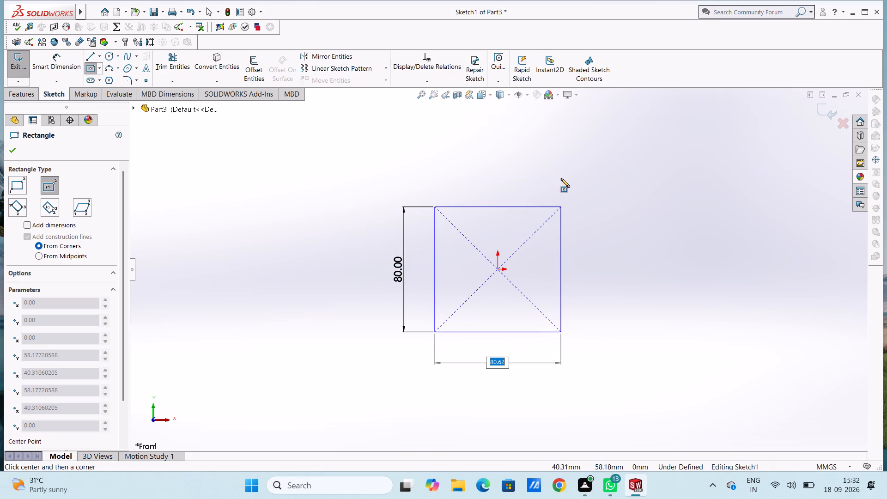
text(58)
key(Return)
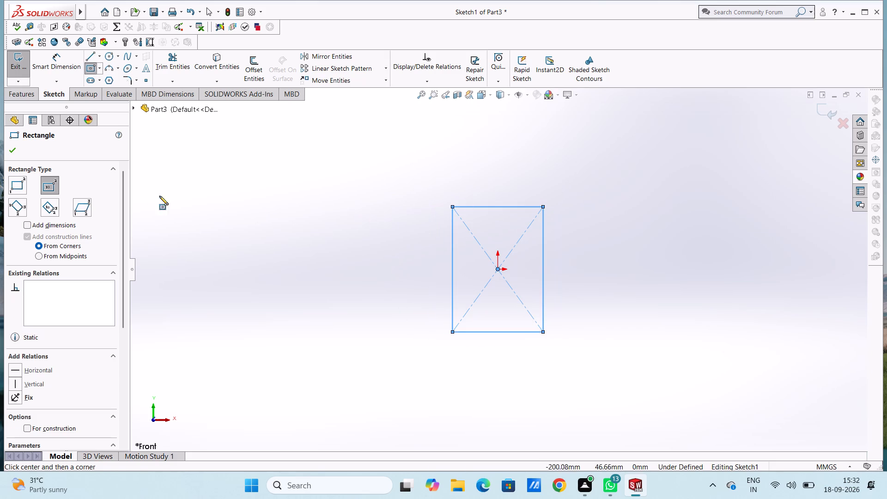
Add an 80 mm height dimension and a 58 mm width dimension to the rectangle.
click(59, 57)
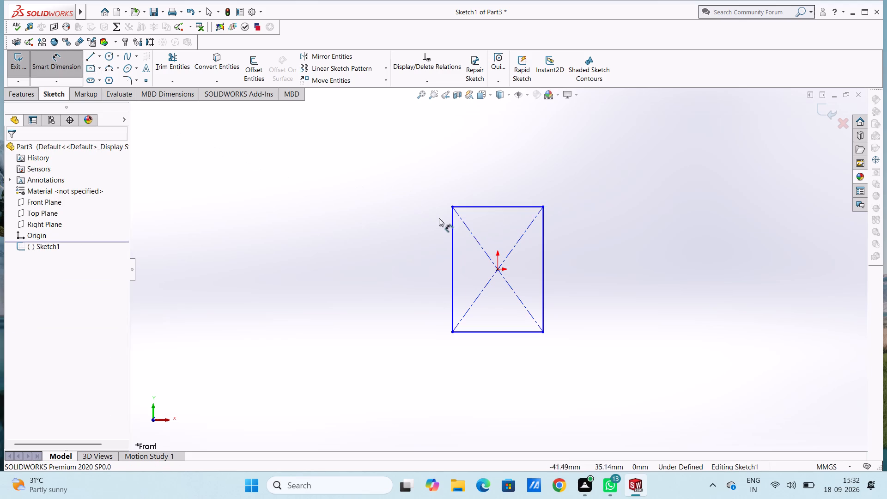
click(453, 231)
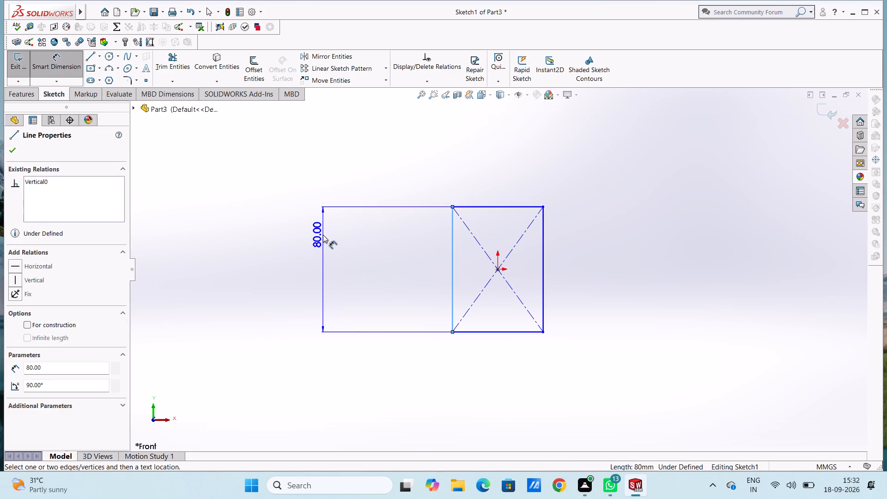
click(323, 235)
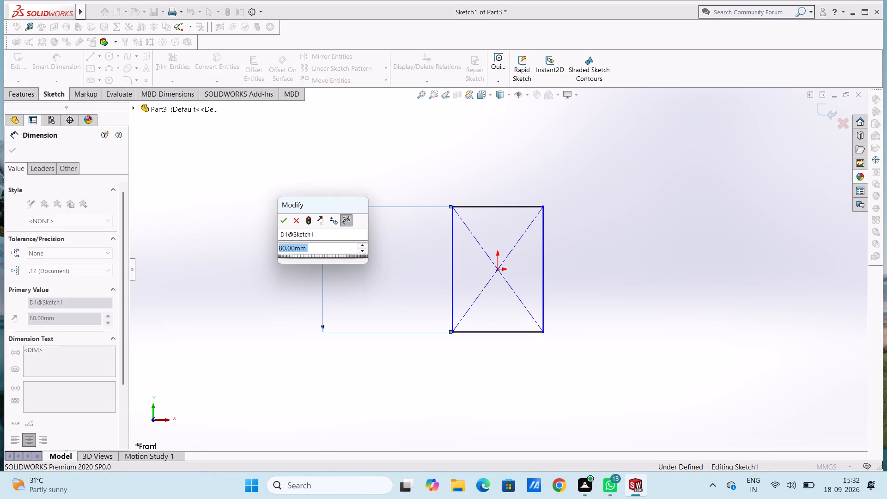
click(286, 225)
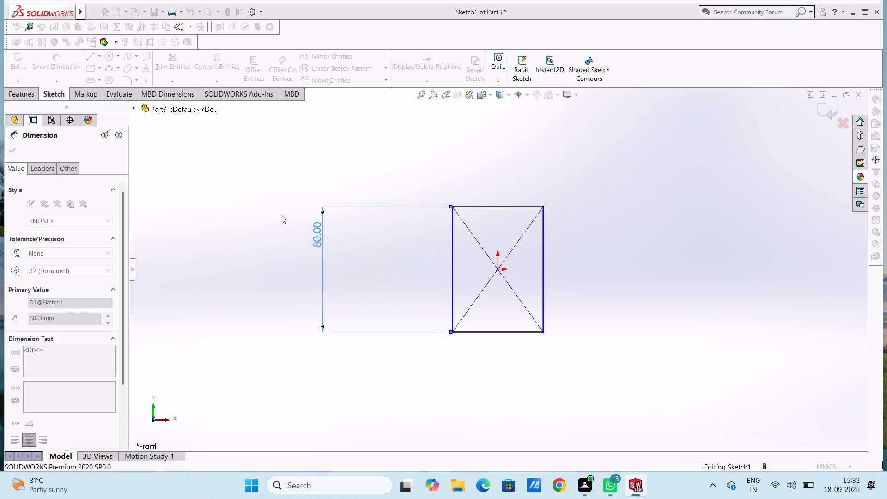
click(292, 185)
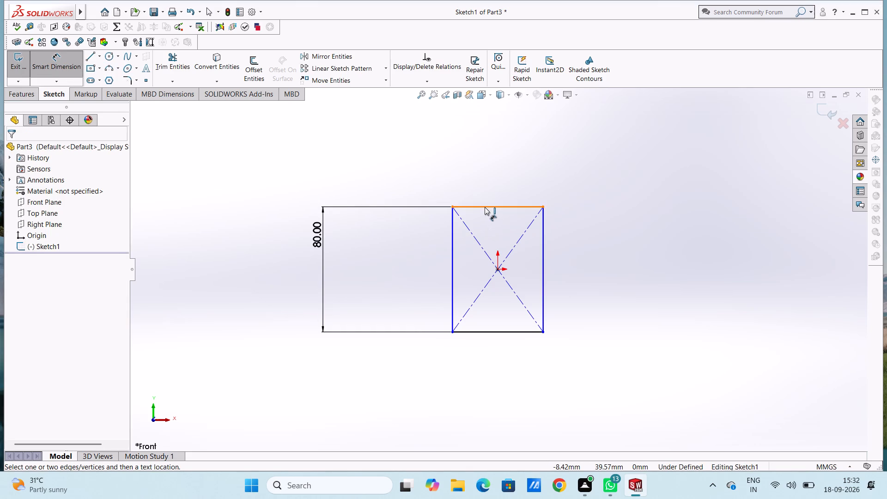
click(485, 207)
click(481, 134)
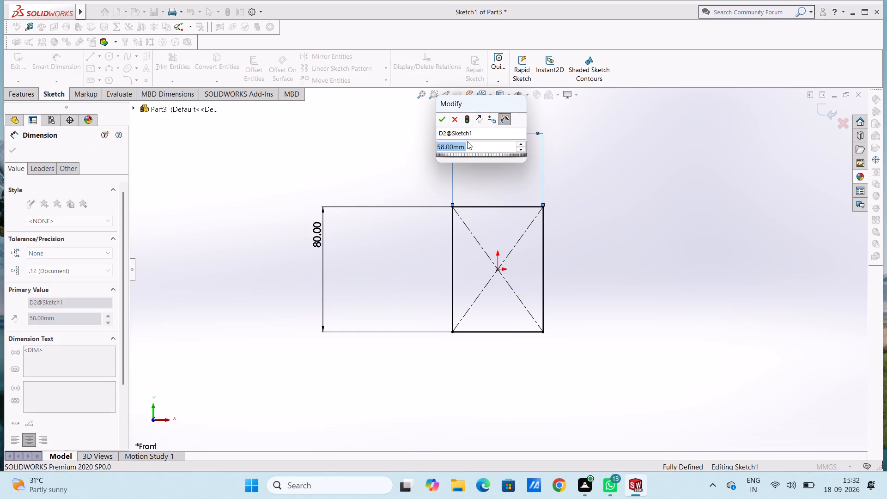
click(440, 123)
click(411, 146)
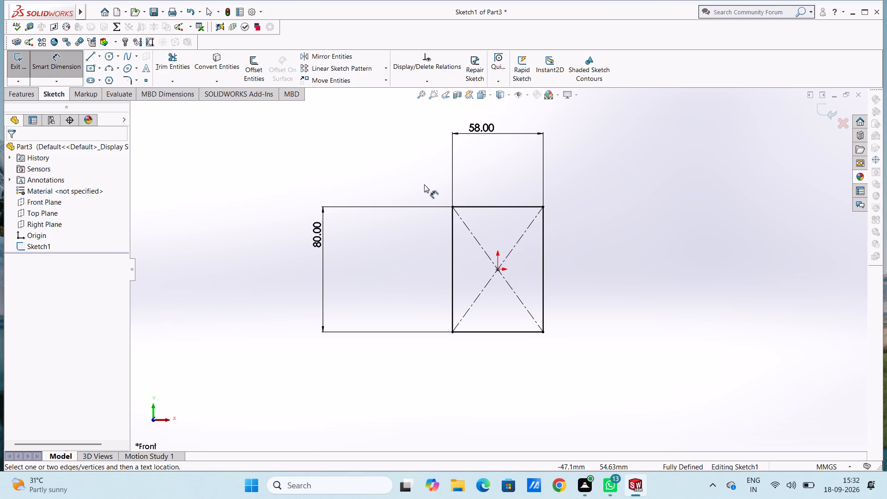
key(Escape)
key(Escape)
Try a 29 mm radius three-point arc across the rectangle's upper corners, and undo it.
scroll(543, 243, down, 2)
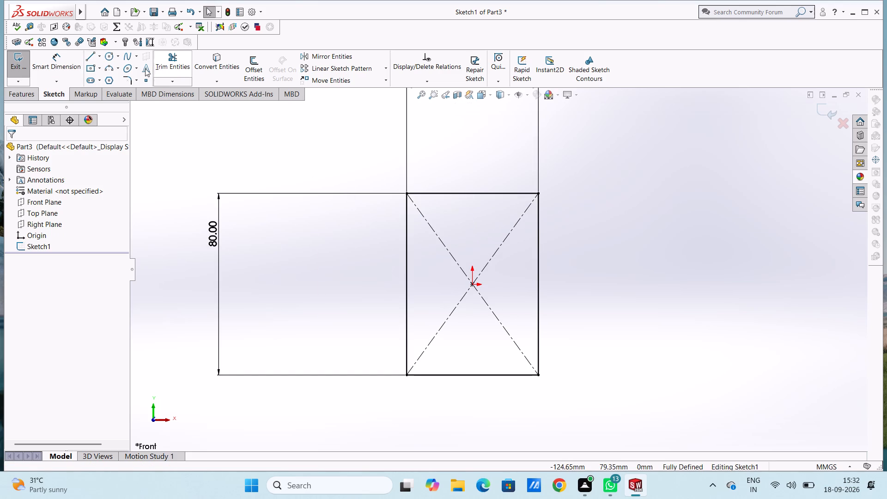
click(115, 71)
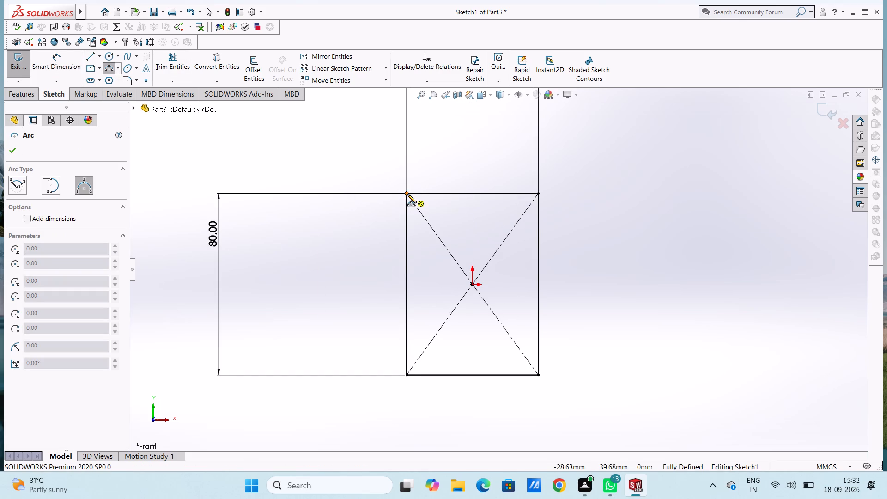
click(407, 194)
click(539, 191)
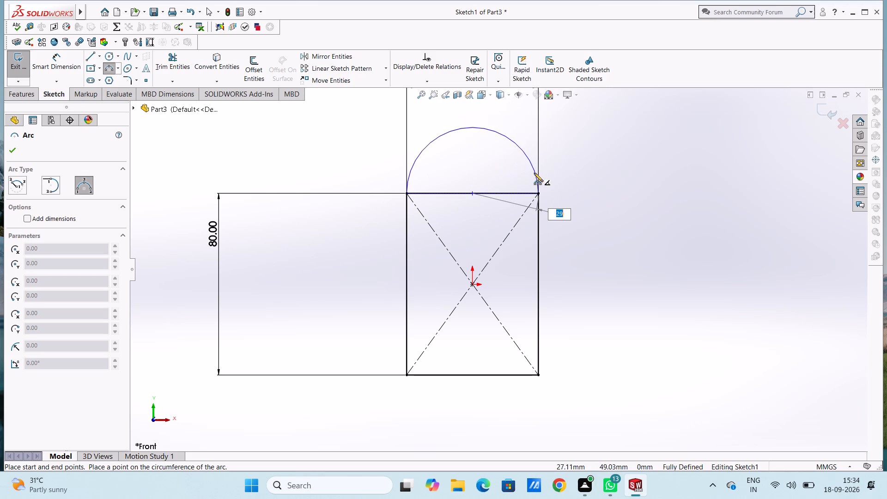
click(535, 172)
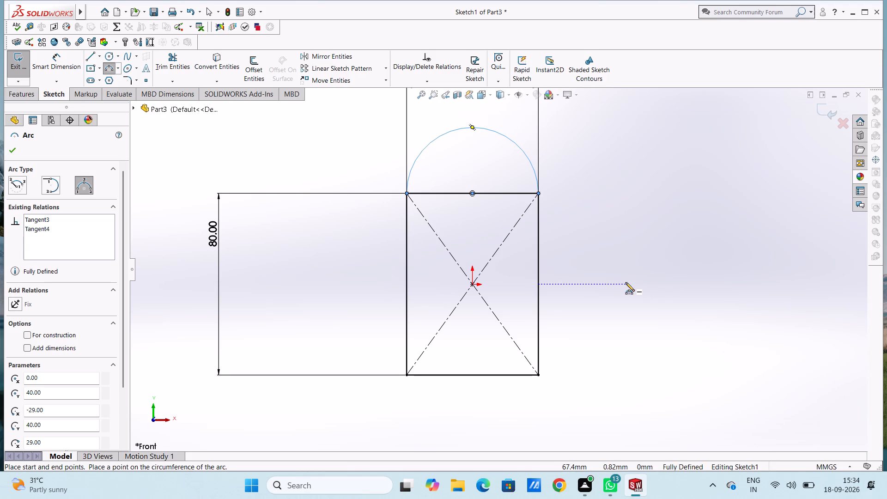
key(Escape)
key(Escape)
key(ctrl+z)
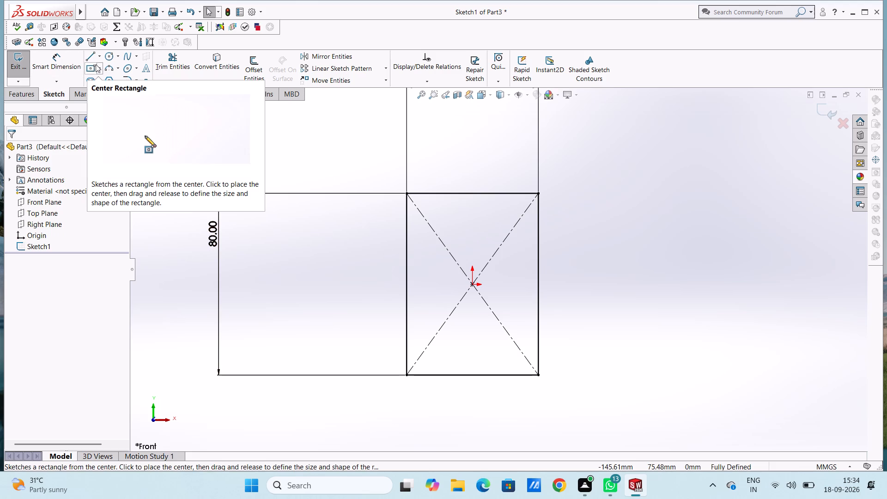
Draw outward-bulging three-point arcs of 40 mm radius across the rectangle's top and bottom edges, ending at its corners.
click(106, 71)
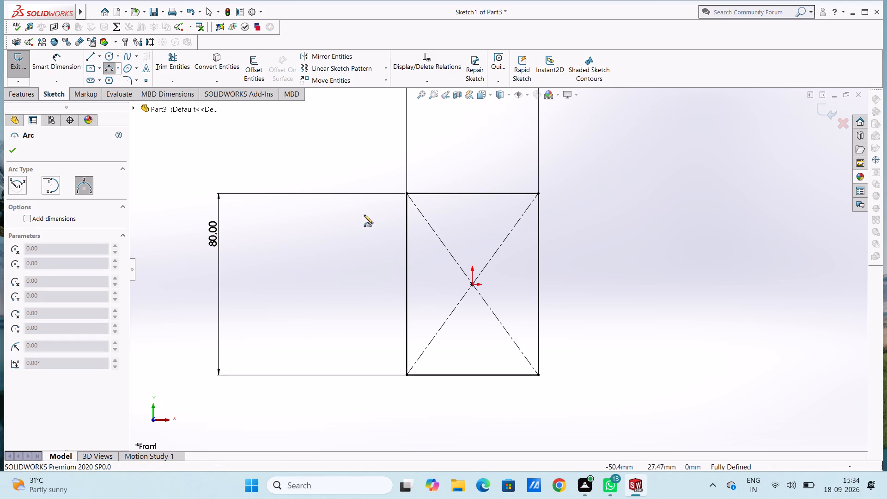
click(409, 195)
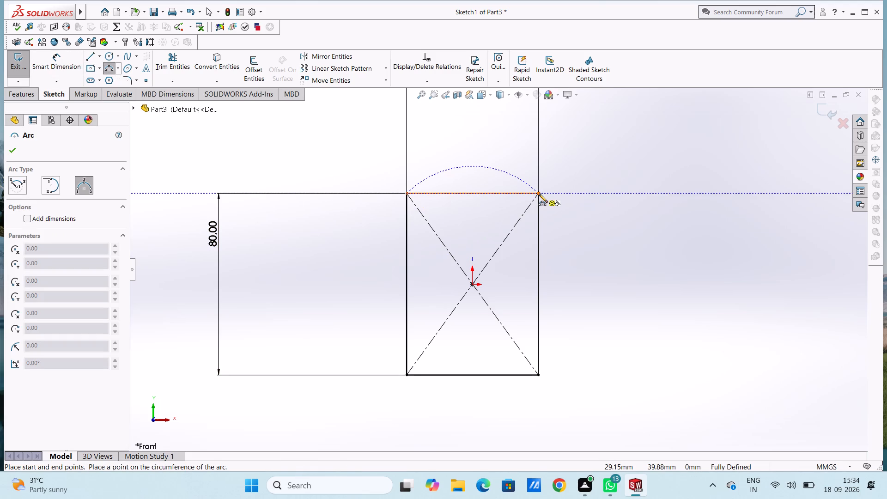
click(539, 194)
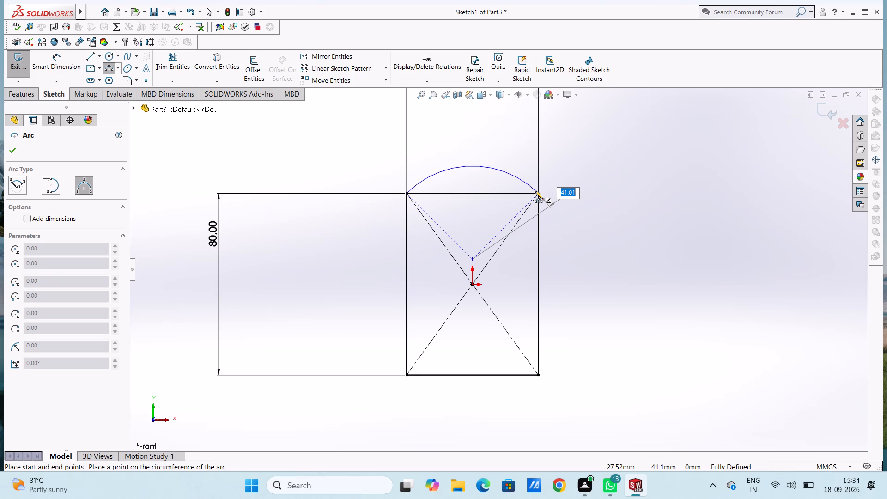
text(40)
key(Return)
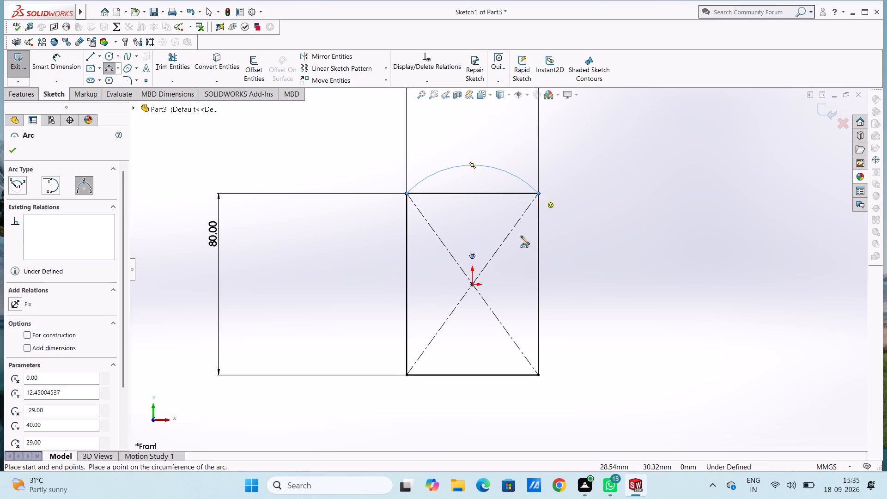
click(407, 374)
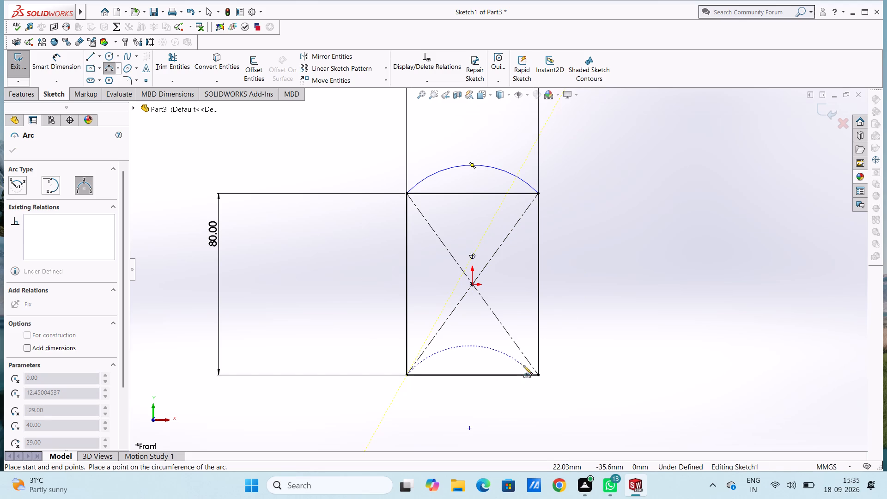
click(540, 372)
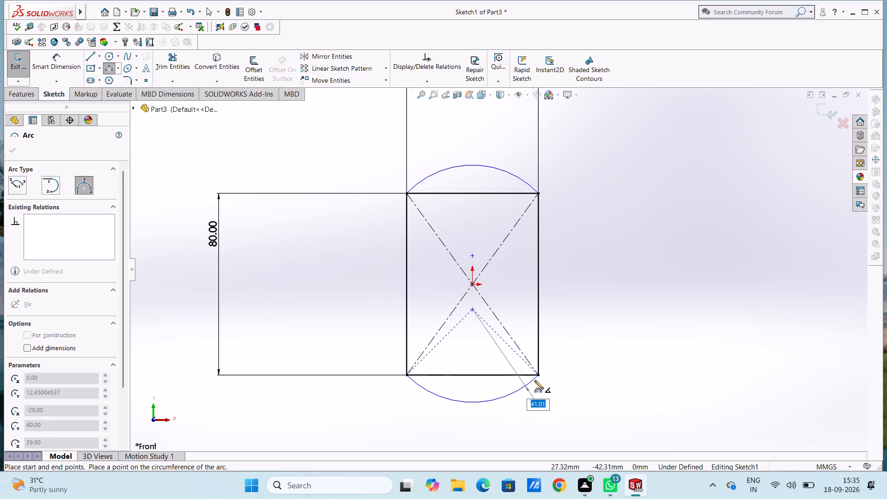
text(40)
key(Return)
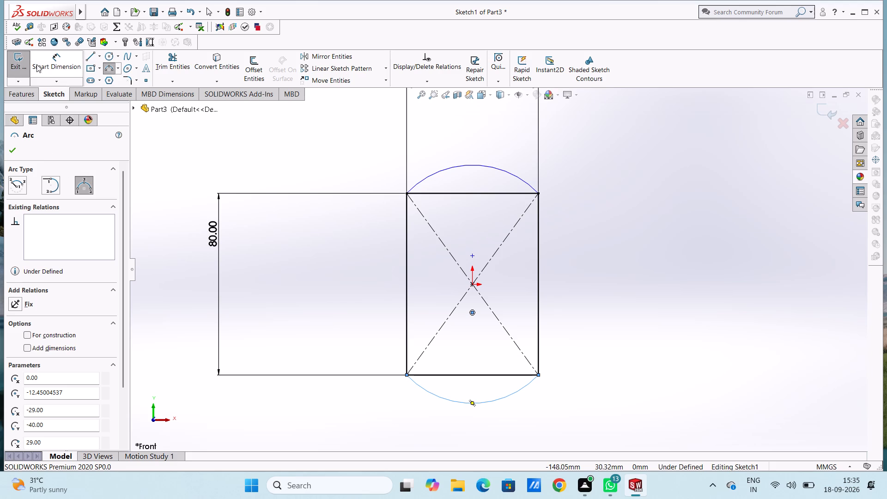
Add 40 mm radius dimensions to the upper and lower arcs.
click(51, 67)
scroll(524, 331, up, 3)
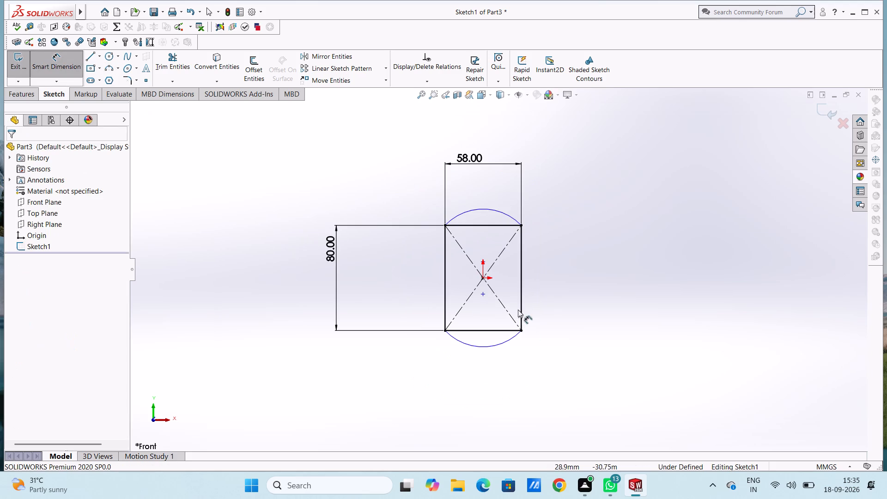
click(491, 209)
click(546, 146)
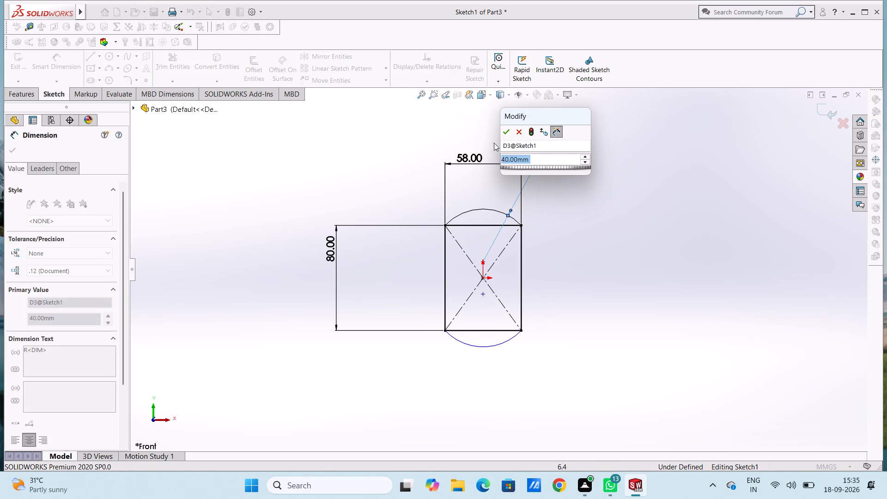
click(504, 134)
click(485, 135)
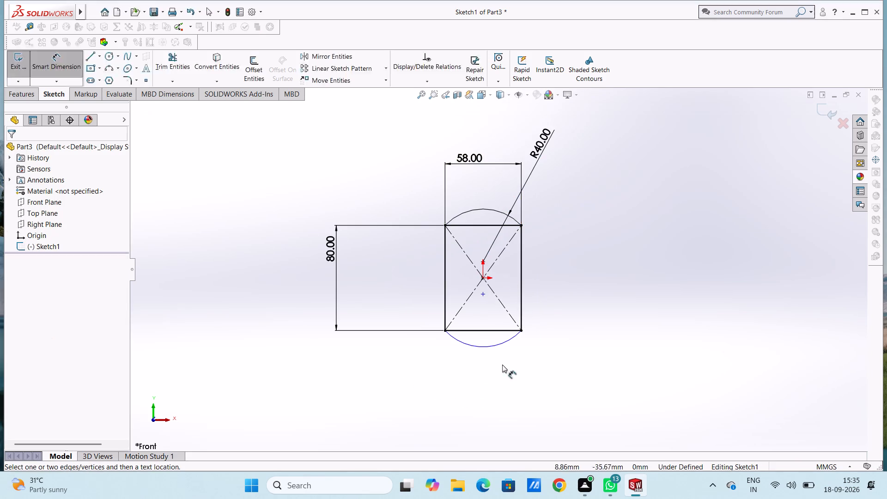
click(497, 346)
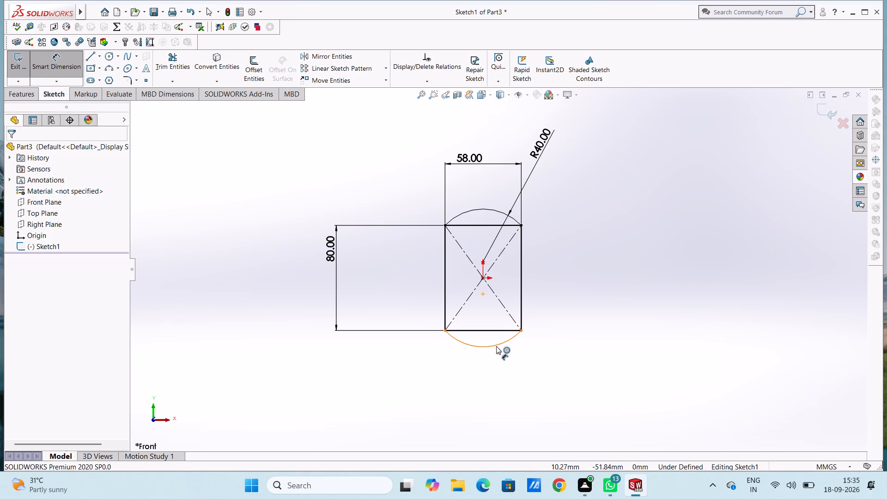
click(539, 387)
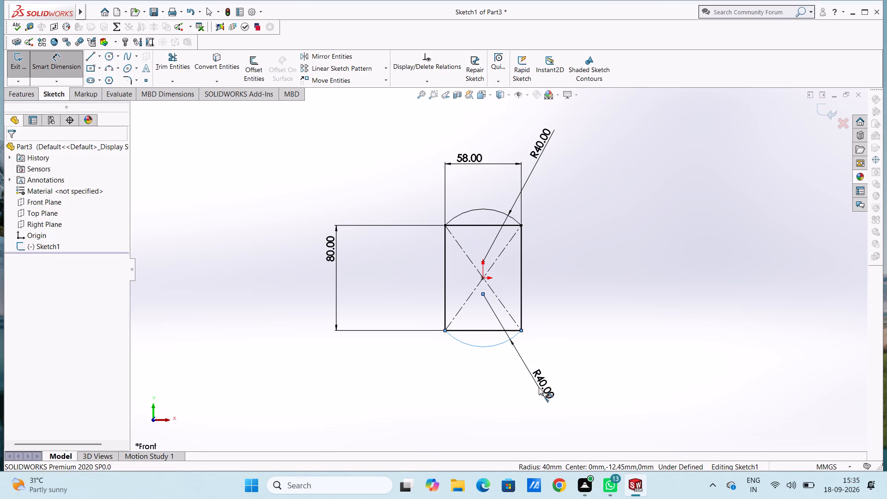
click(496, 375)
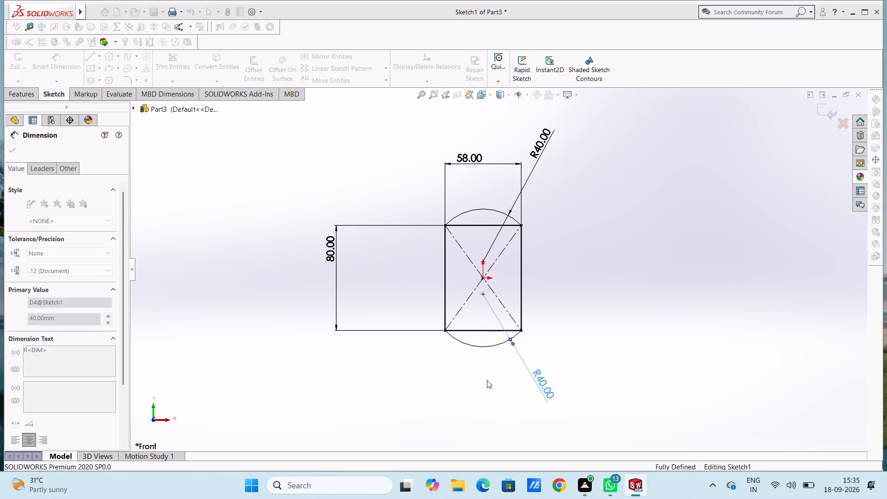
click(486, 381)
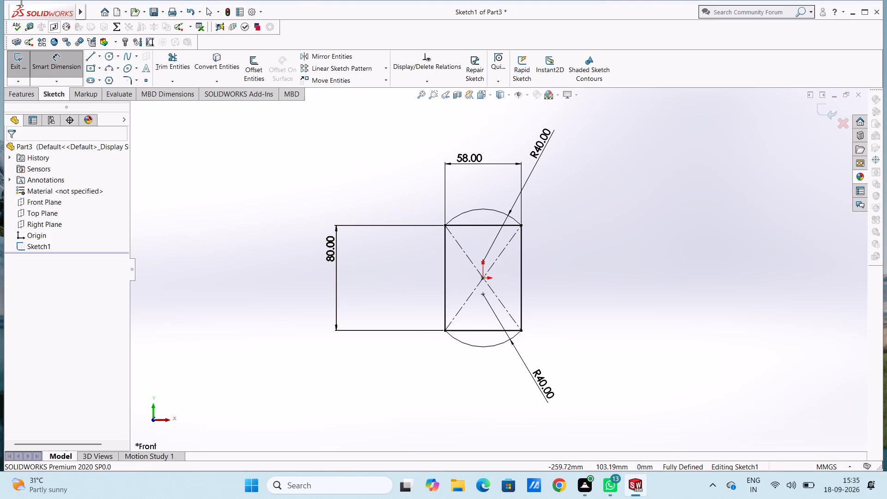
Draw a circle of 40 mm radius centred on the origin.
click(105, 56)
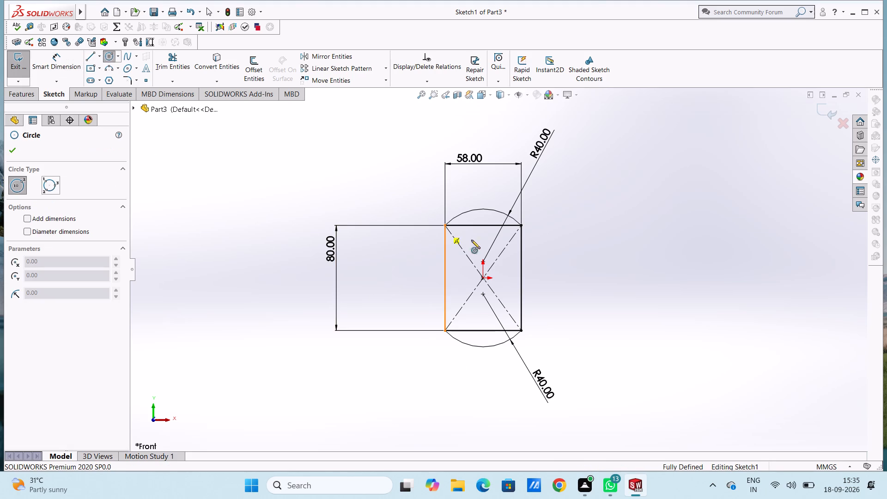
click(484, 277)
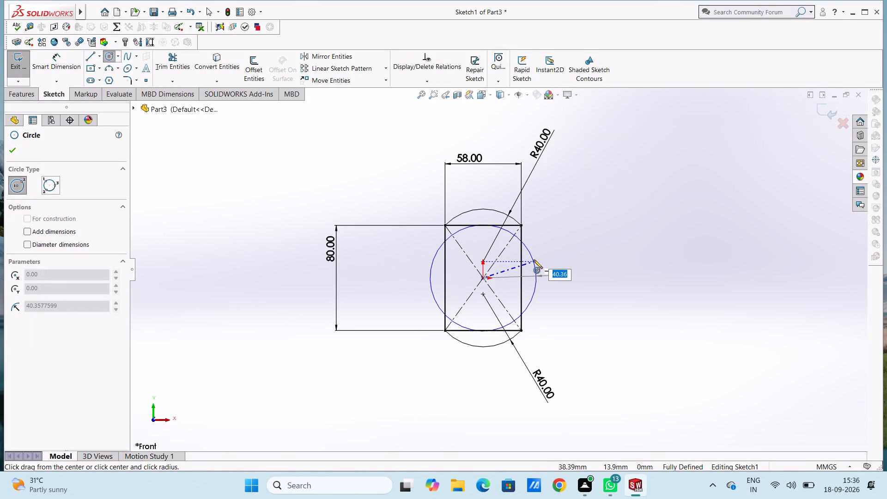
text(40)
key(Return)
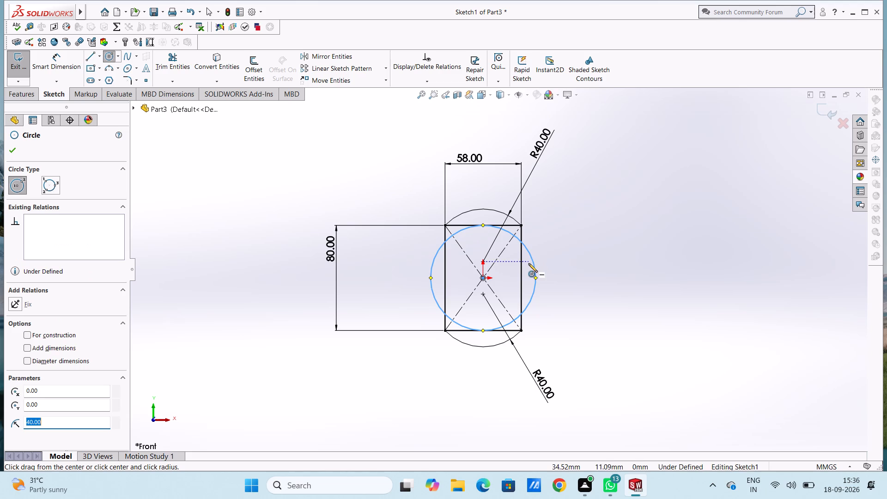
Add an 80 mm diameter dimension to the origin-centred circle, placed outside the profile's upper-right side.
scroll(529, 264, down, 3)
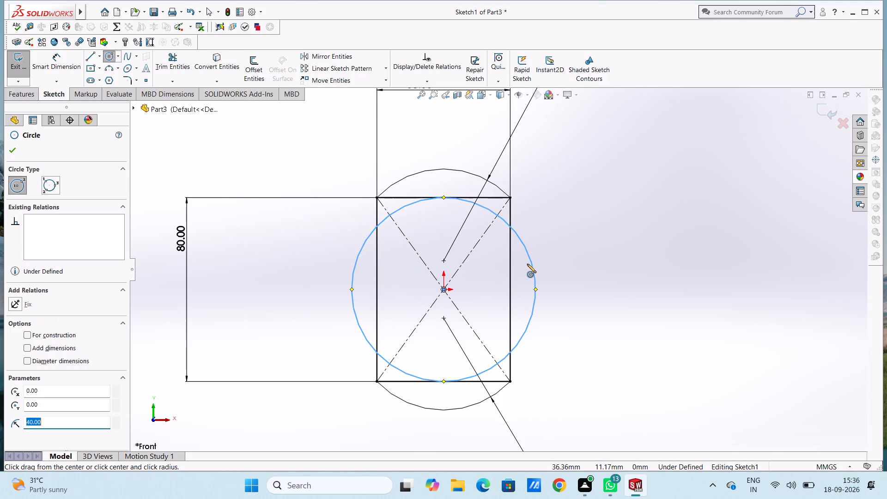
scroll(527, 264, up, 2)
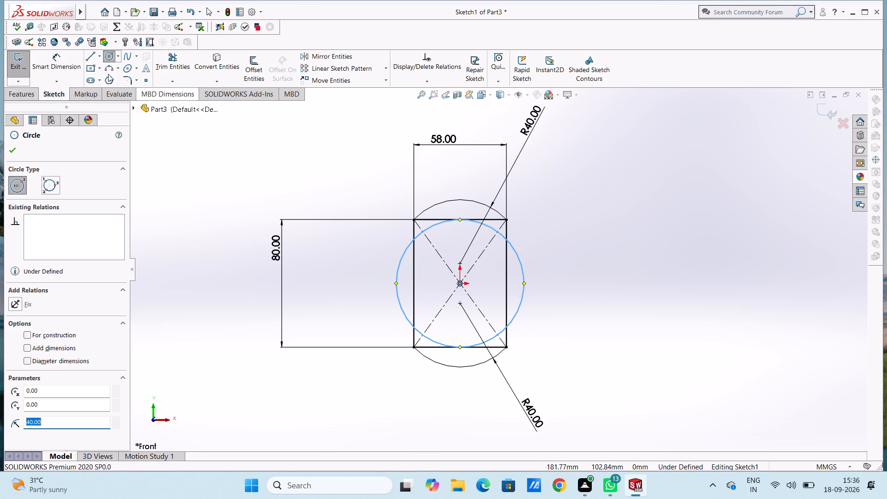
click(69, 67)
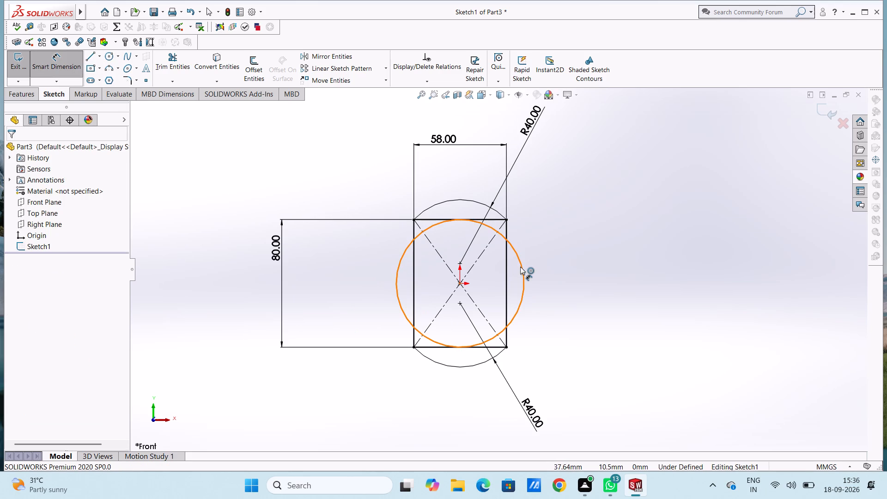
click(520, 267)
click(670, 187)
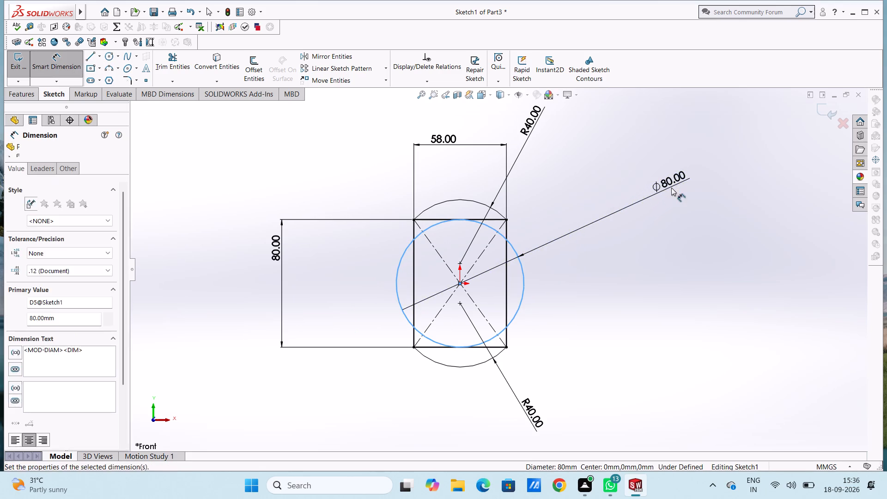
click(632, 177)
click(629, 176)
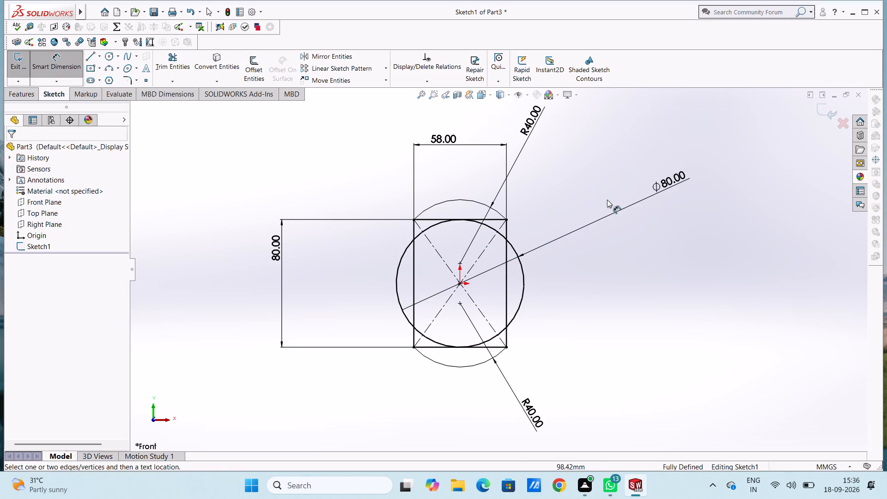
Sketch a vertical line about 70 mm long from the origin up past the upper arc.
click(92, 56)
click(462, 284)
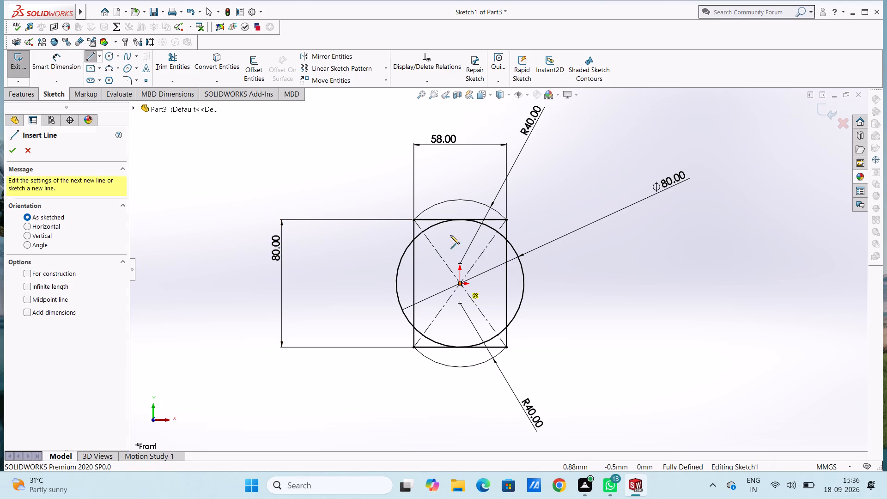
click(460, 172)
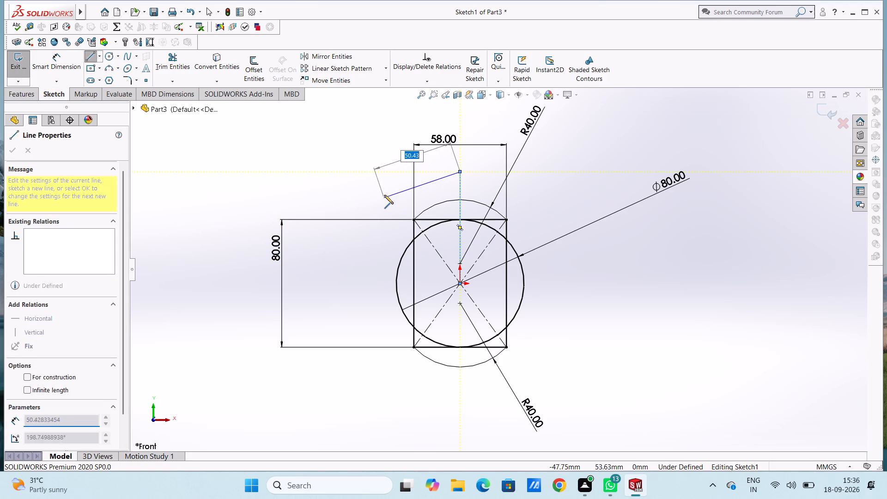
key(Escape)
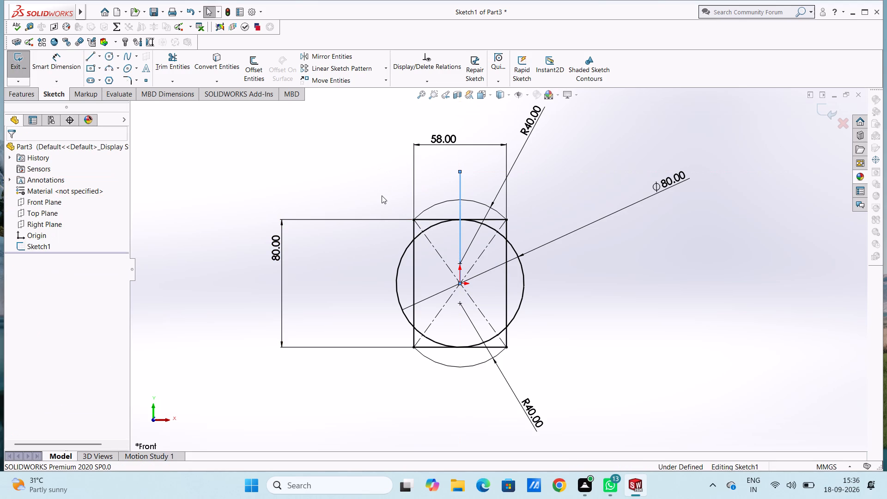
Sketch two slanted lines upward from the origin: one about 71 mm long to the left, one about 84 mm long at 45° to the right.
click(89, 55)
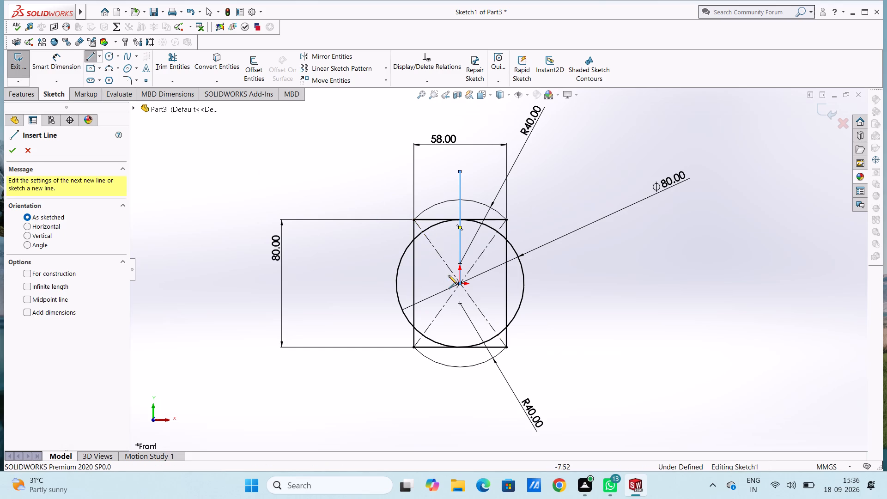
click(461, 281)
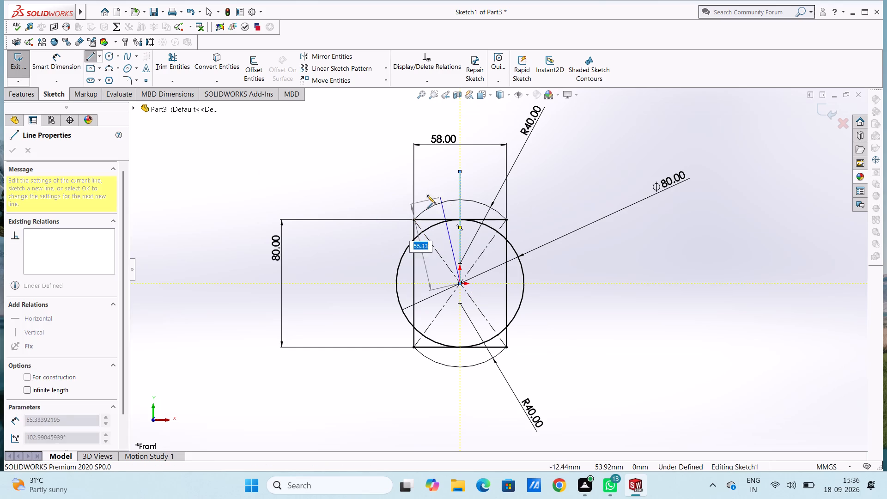
click(402, 186)
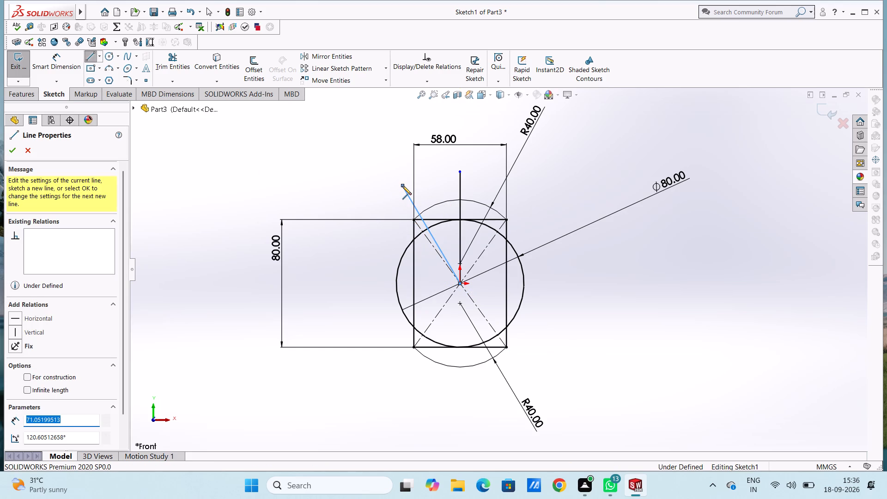
key(Escape)
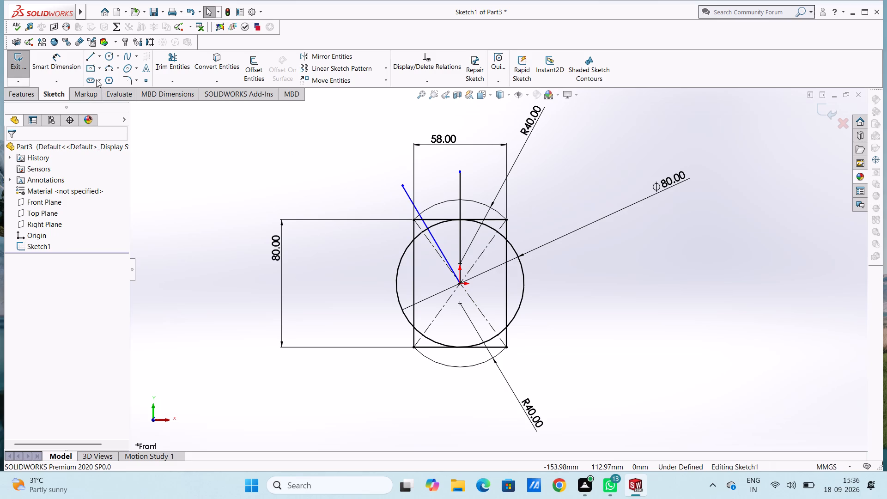
click(96, 60)
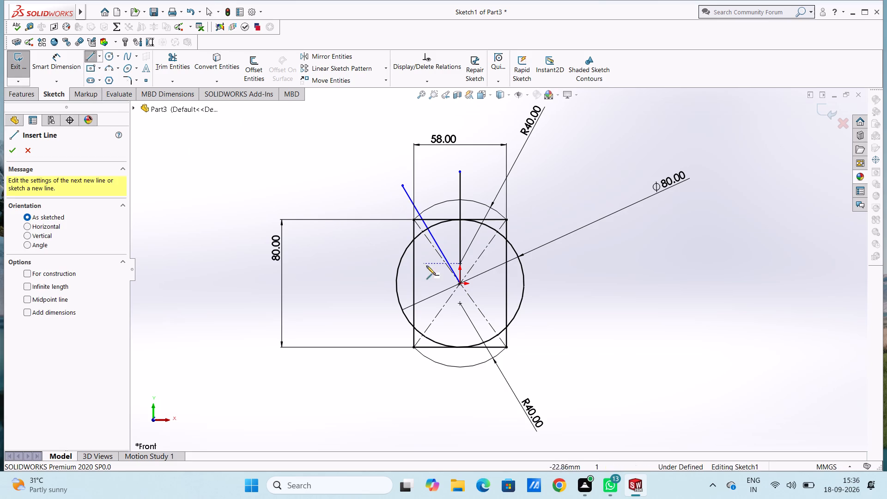
click(458, 285)
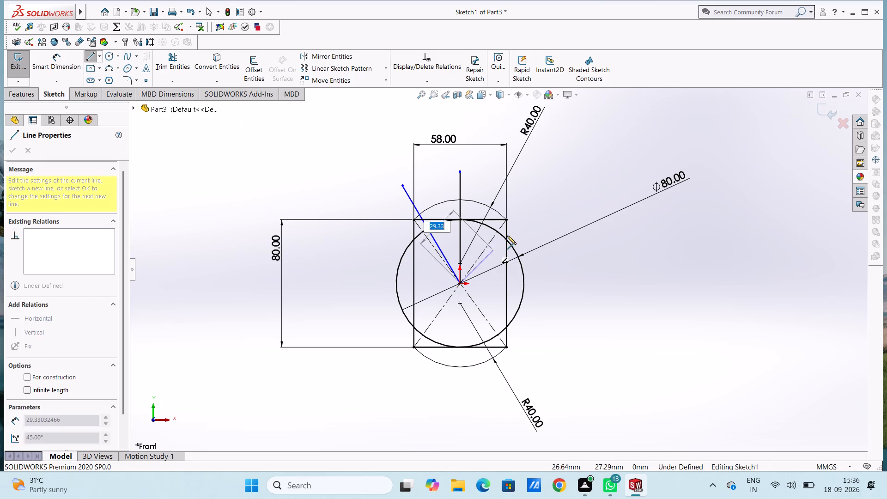
click(557, 190)
key(Escape)
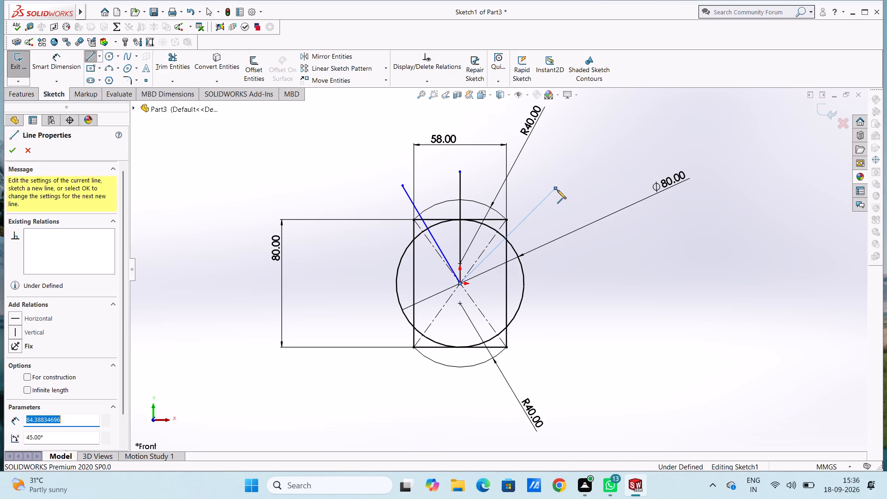
click(557, 190)
key(Escape)
key(Escape)
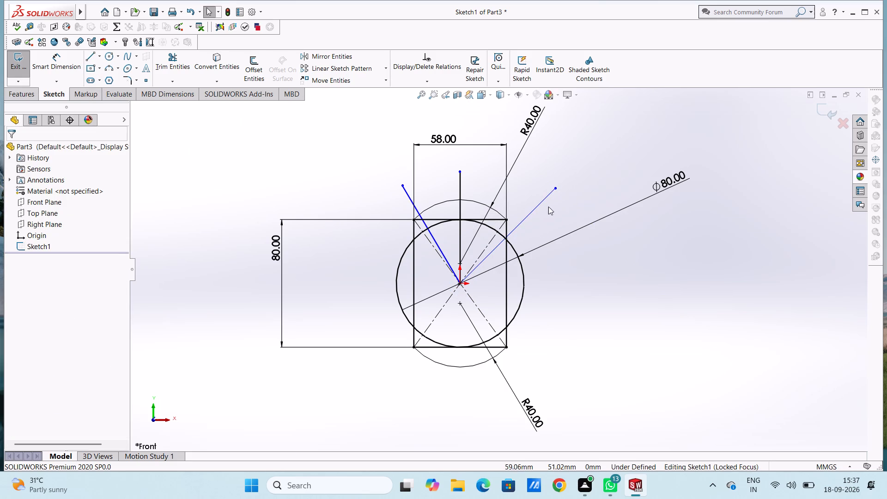
Dimension the angle between the left slanted line and the vertical line as 30°.
click(69, 62)
click(413, 199)
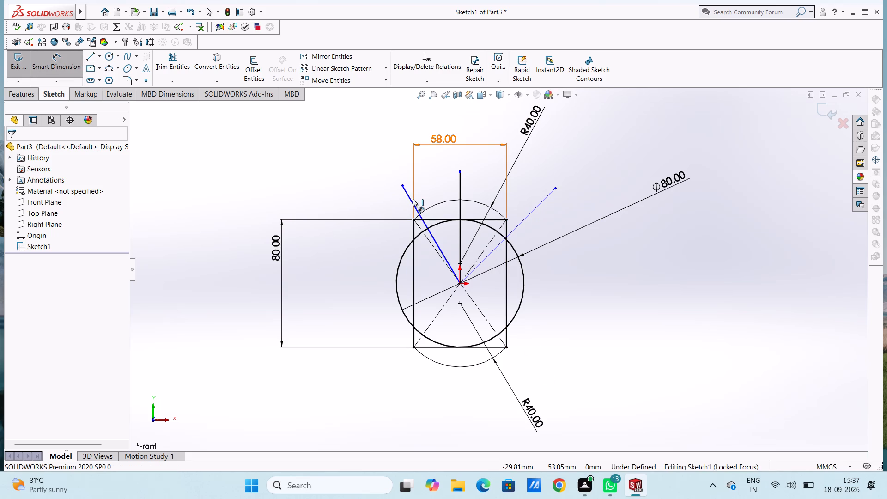
click(459, 185)
click(452, 192)
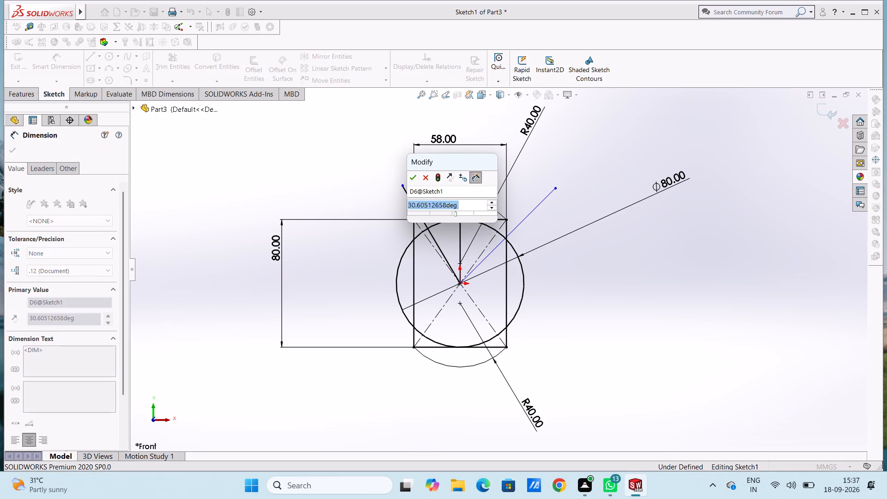
text(30)
key(Return)
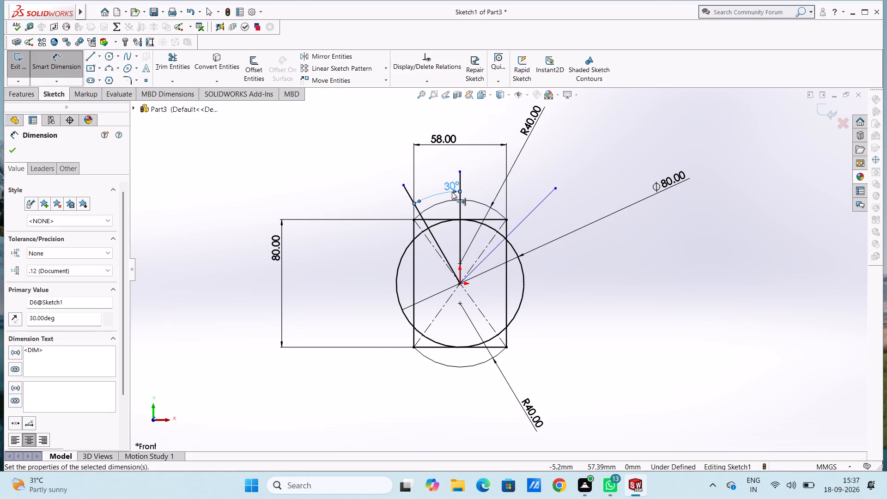
click(350, 204)
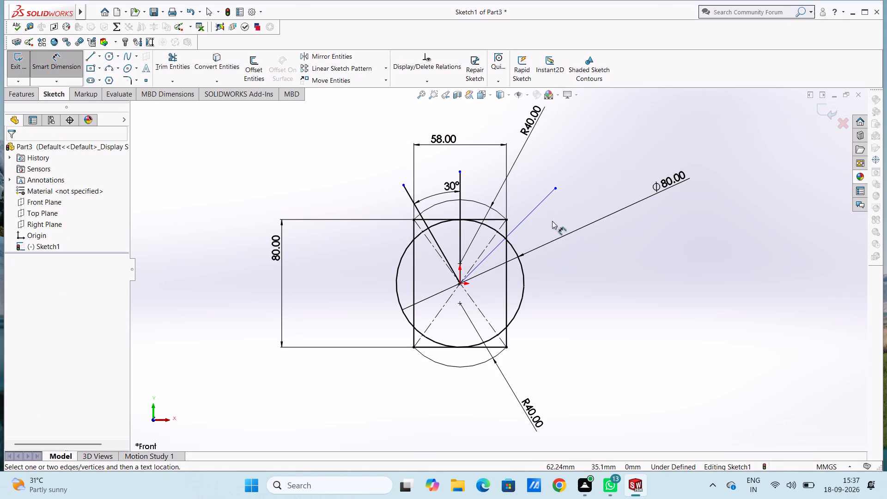
Dimension the angle between the right slanted line and the vertical line as 30°.
click(533, 209)
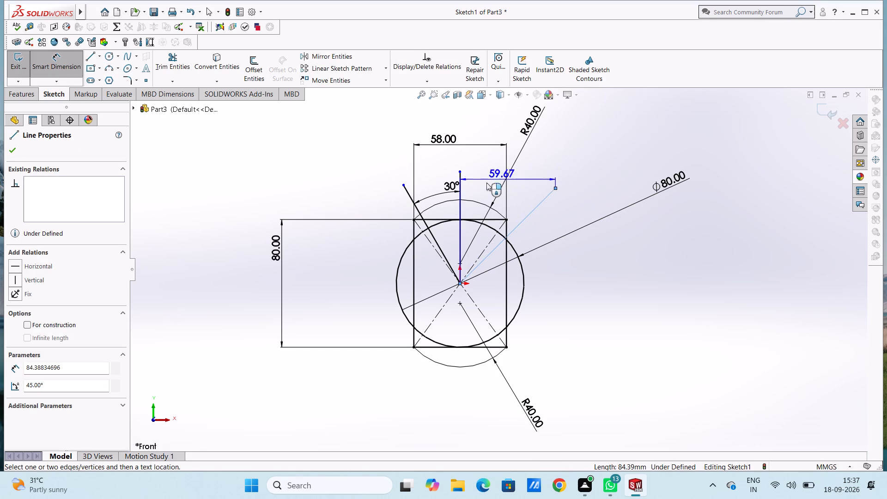
click(462, 204)
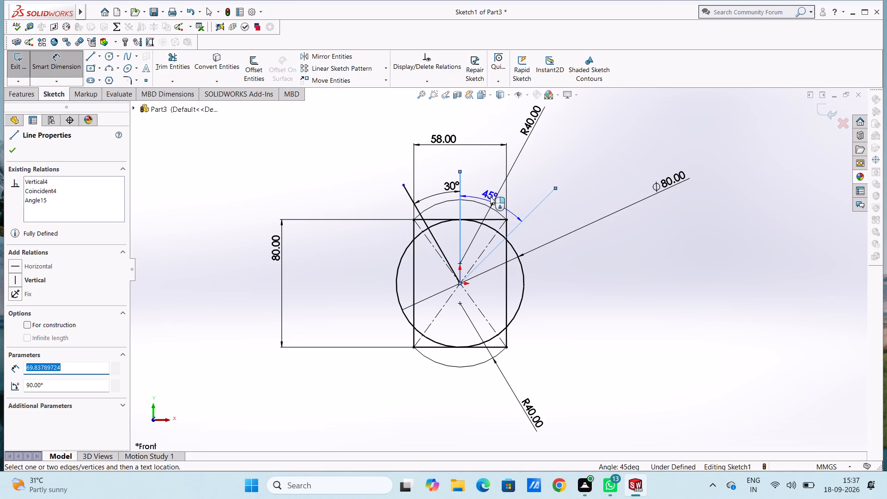
click(519, 155)
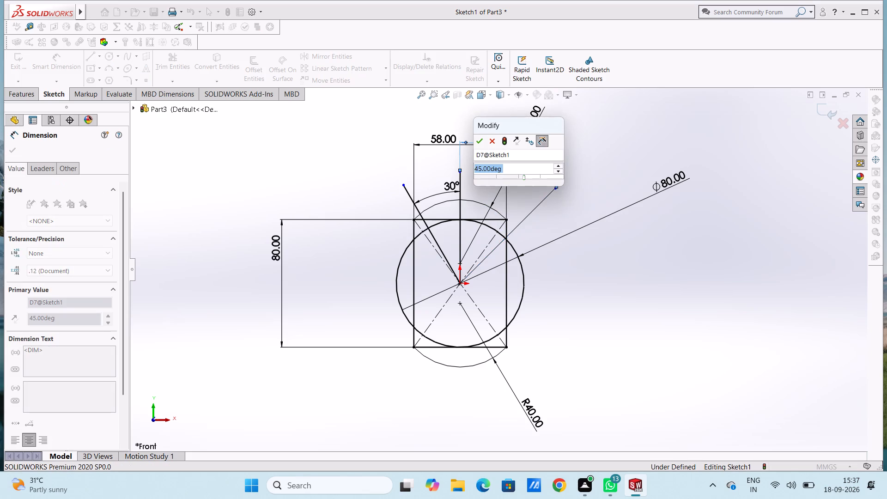
text(30)
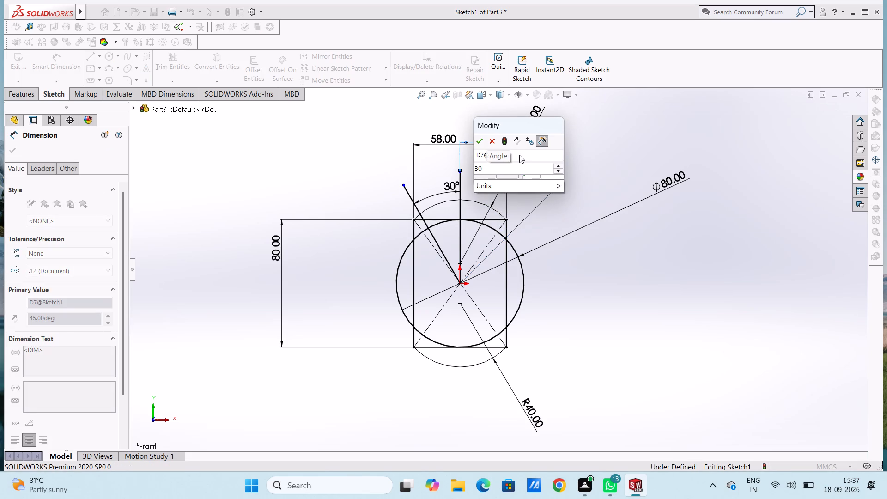
key(Return)
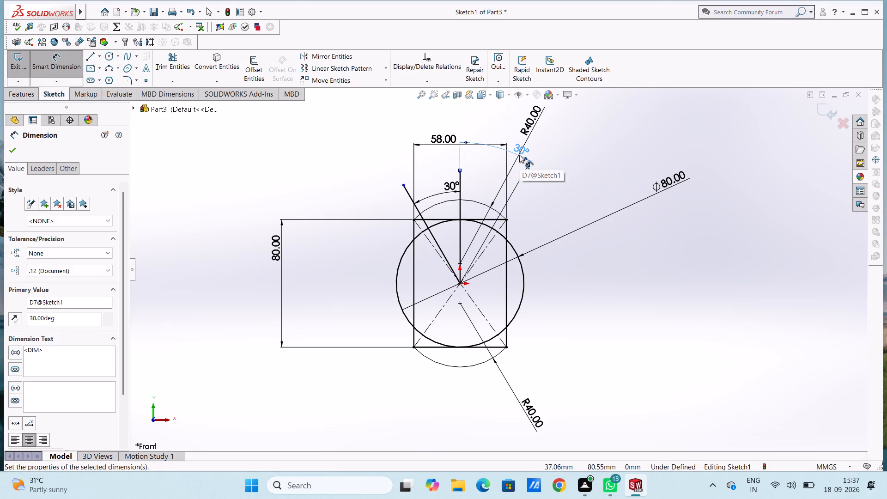
click(492, 170)
Draw a circle of 5 mm radius centred where the left slanted line crosses the 80 mm circle.
scroll(485, 254, down, 6)
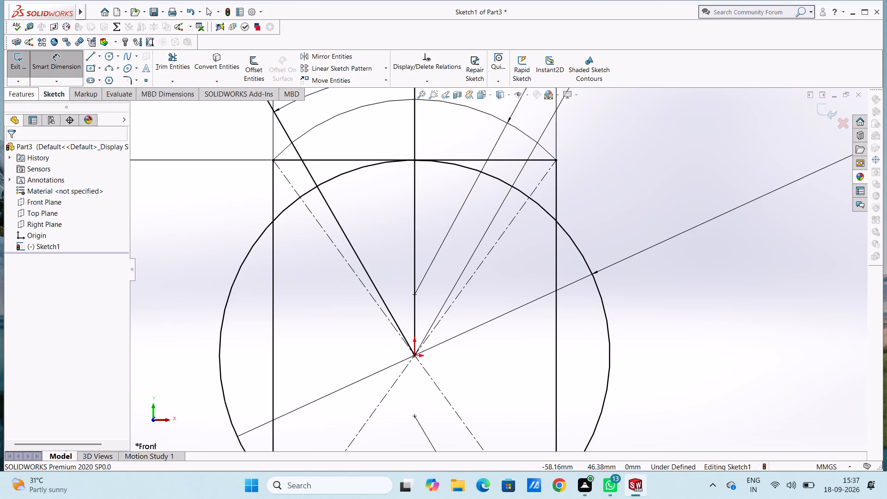
click(109, 55)
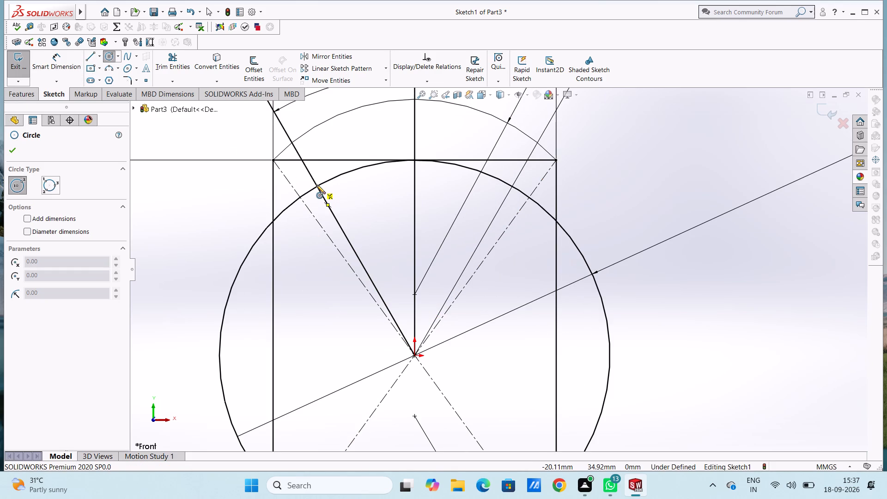
click(317, 186)
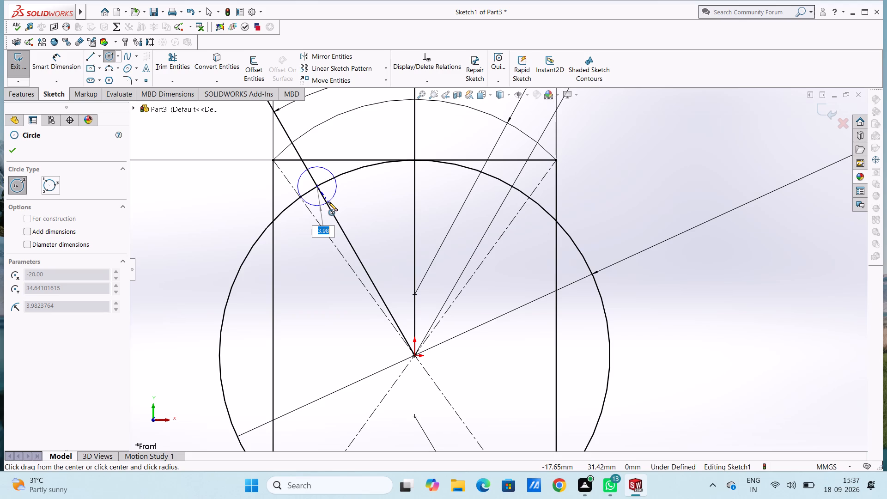
scroll(328, 202, up, 1)
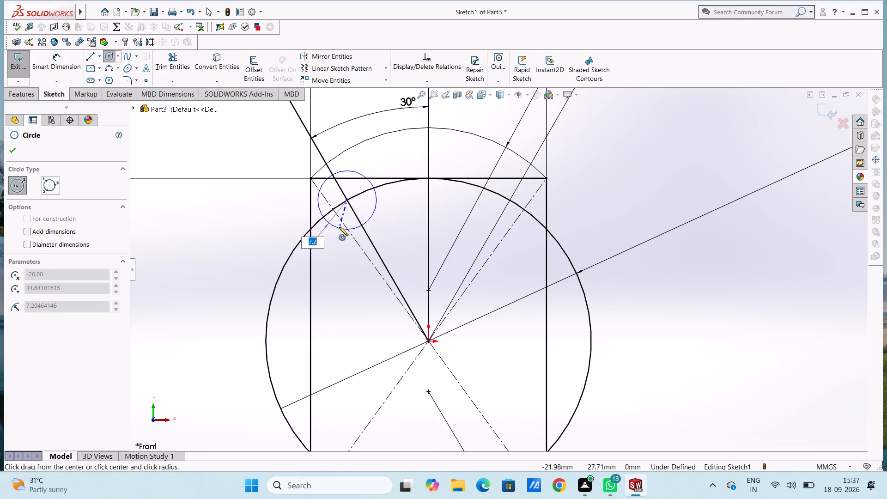
scroll(339, 215, up, 1)
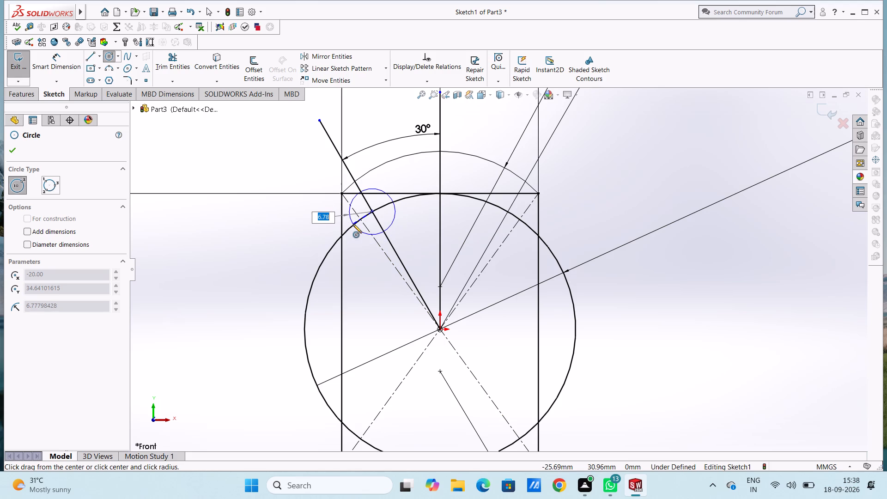
key(5)
key(Return)
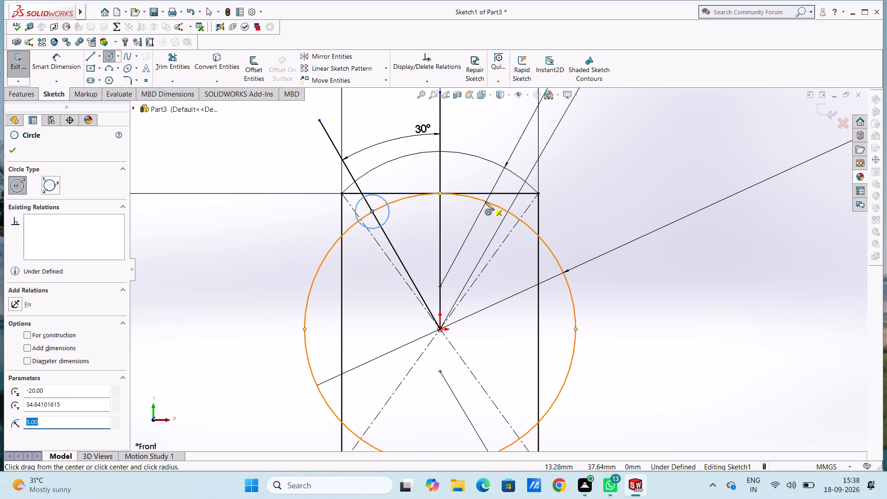
Draw a circle of 5 mm radius centred where the right slanted line crosses the 80 mm circle.
click(508, 211)
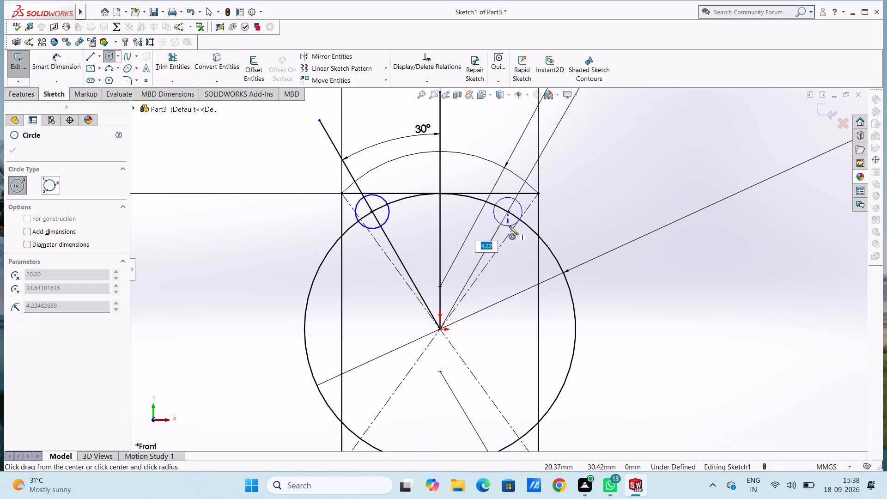
key(5)
key(Return)
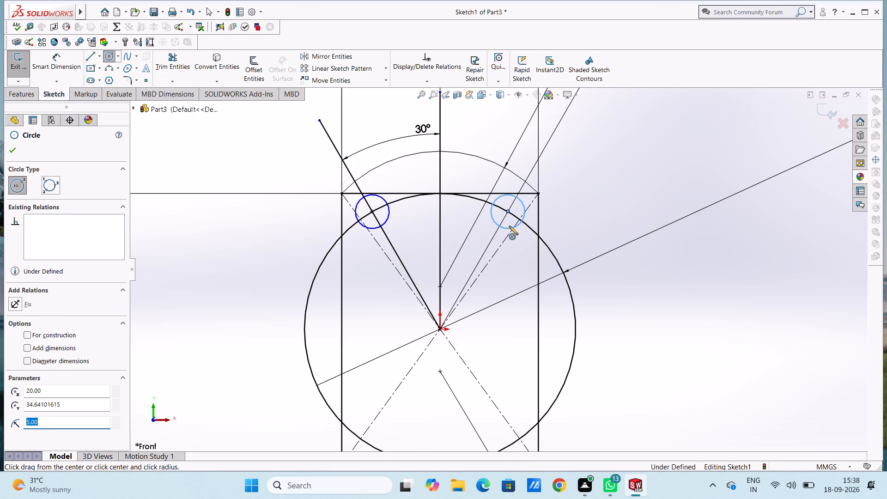
Dimension the diameter of the small circle on the left slanted line.
scroll(509, 226, up, 3)
scroll(444, 353, down, 5)
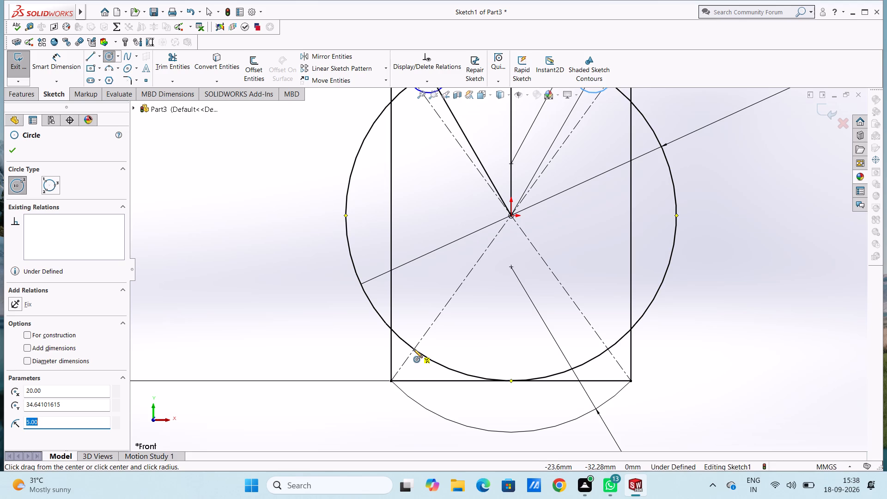
scroll(429, 356, up, 3)
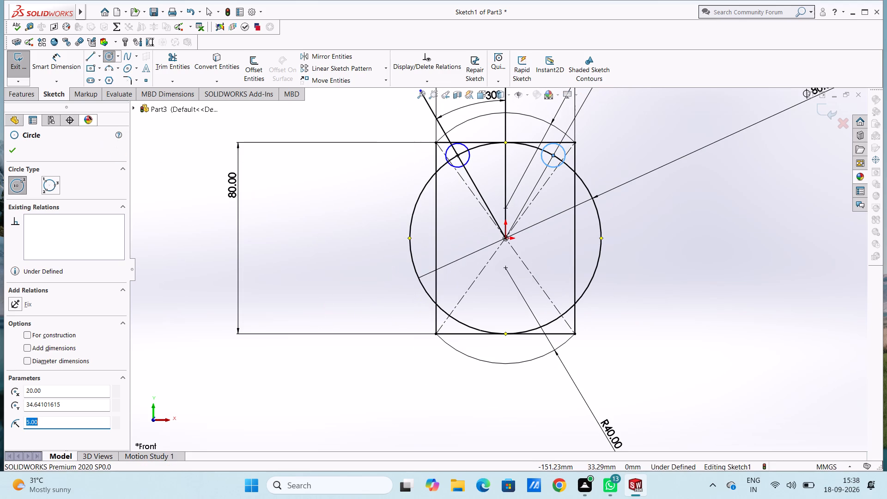
click(58, 62)
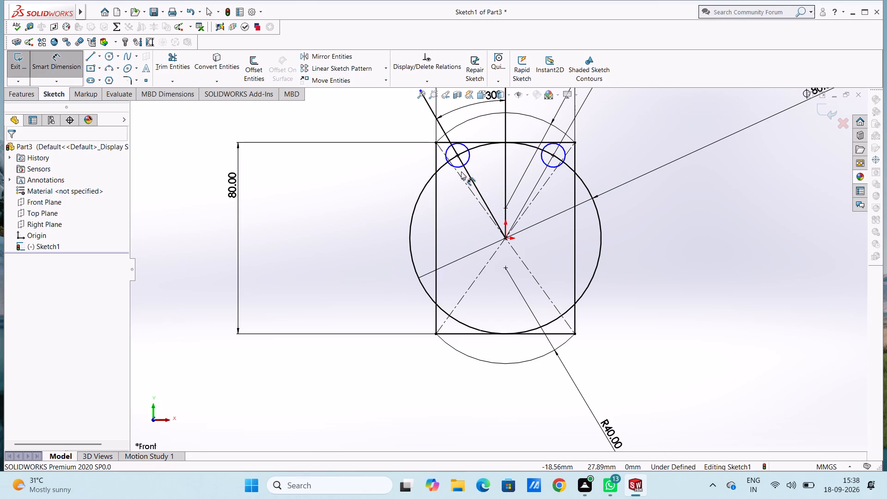
click(459, 169)
click(296, 237)
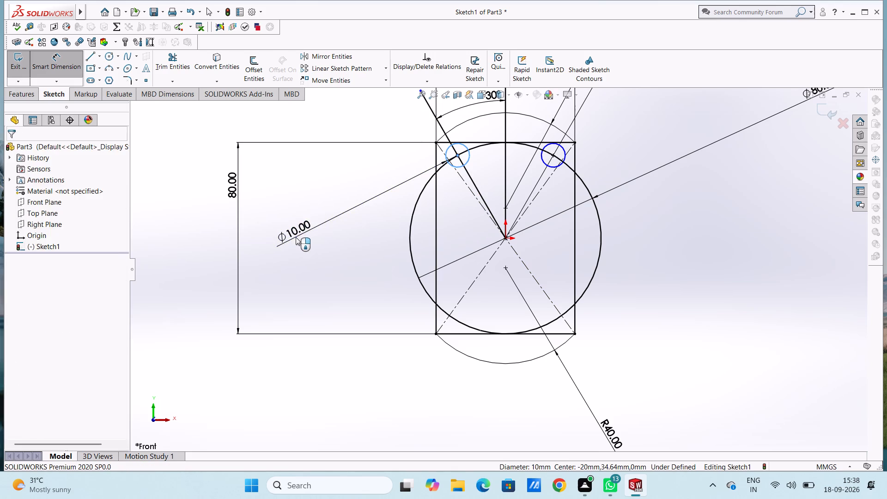
click(257, 220)
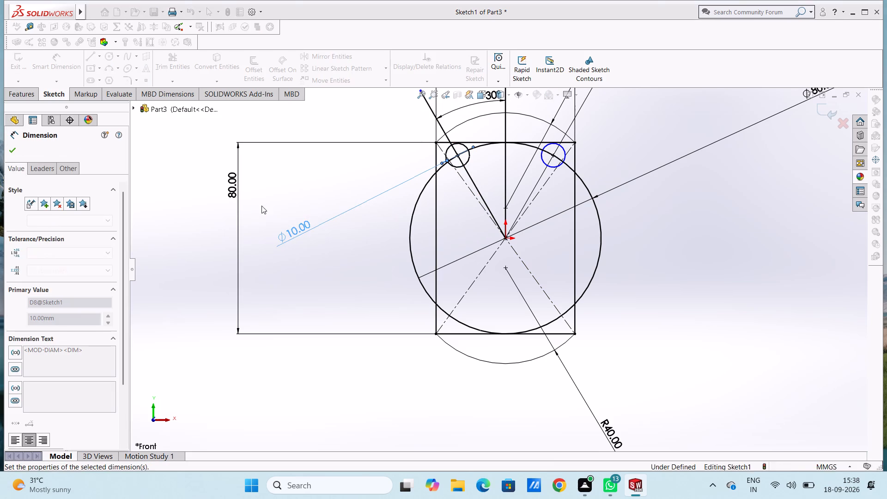
click(295, 178)
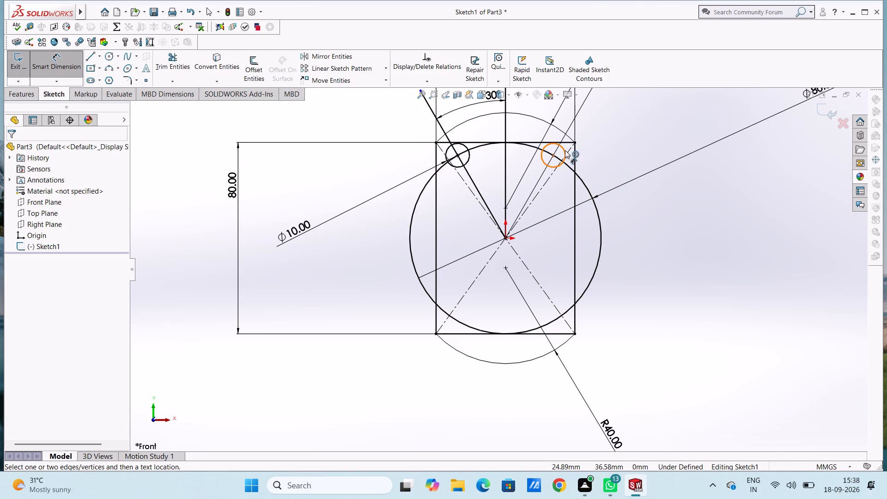
Dimension the diameter of the small circle on the right slanted line.
click(565, 150)
click(779, 298)
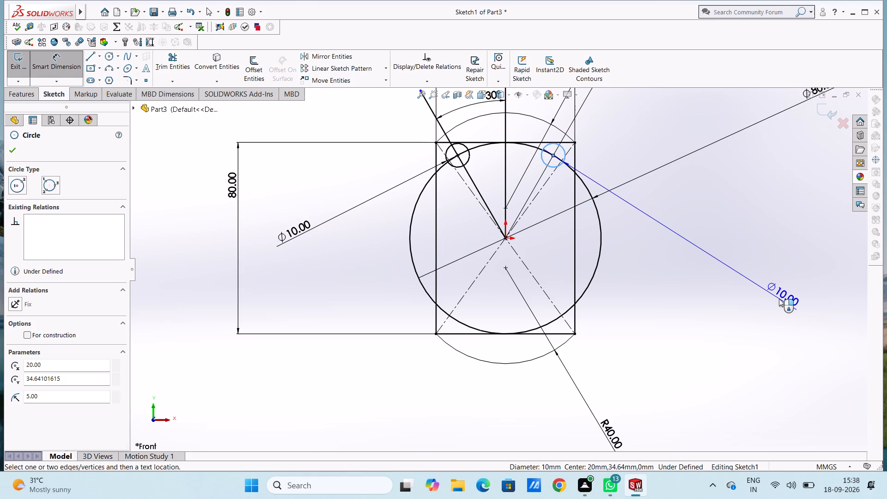
click(739, 289)
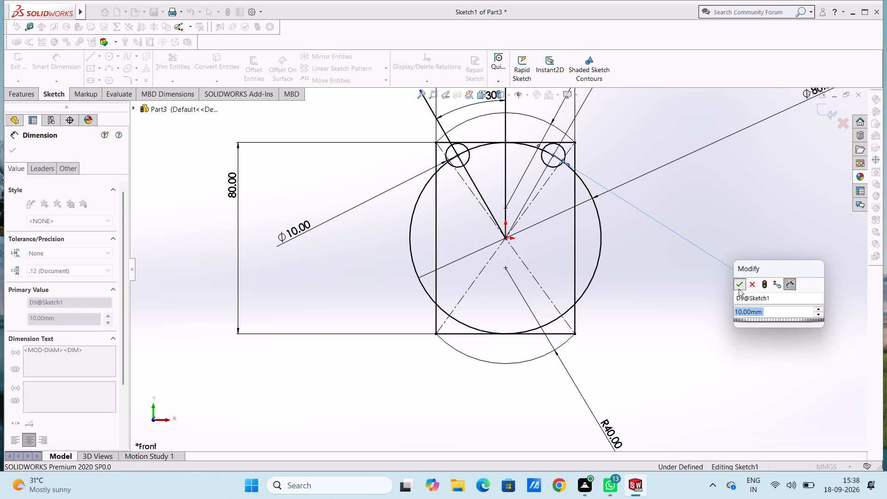
click(678, 290)
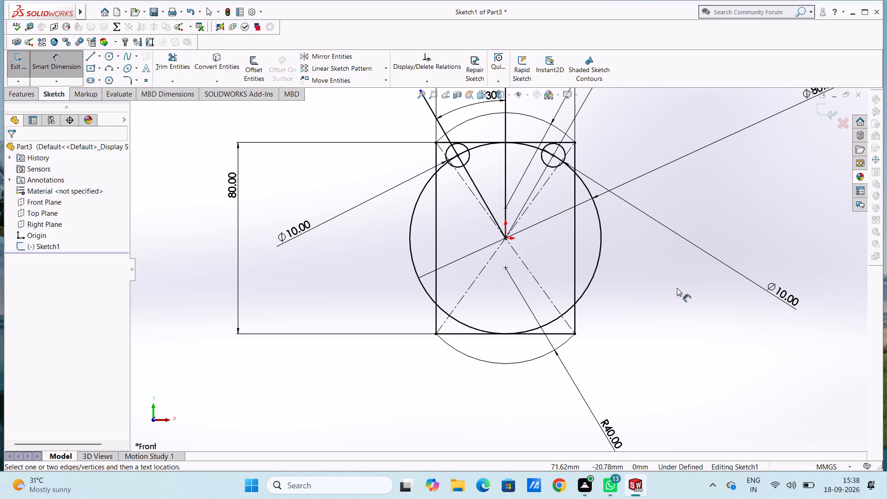
key(Escape)
key(Escape)
Trim away all segments of the vertical line that rises from the origin between the two slanted lines.
scroll(619, 213, up, 3)
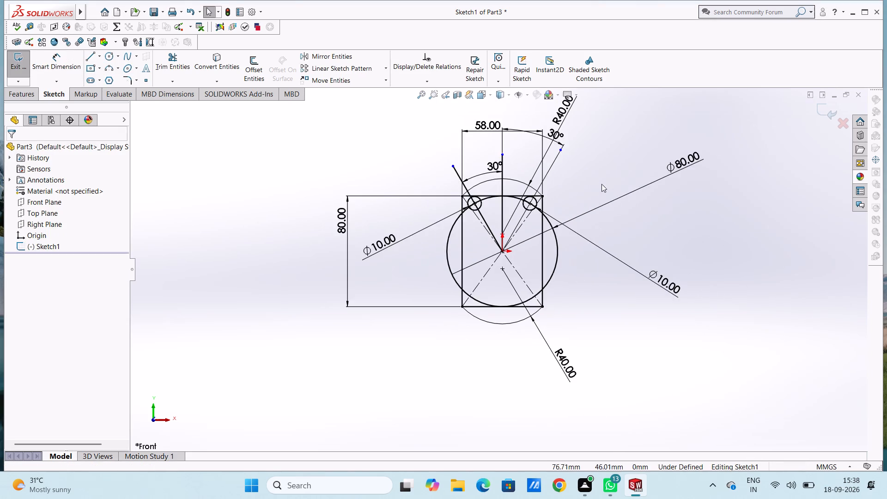
scroll(591, 181, down, 4)
scroll(566, 185, up, 4)
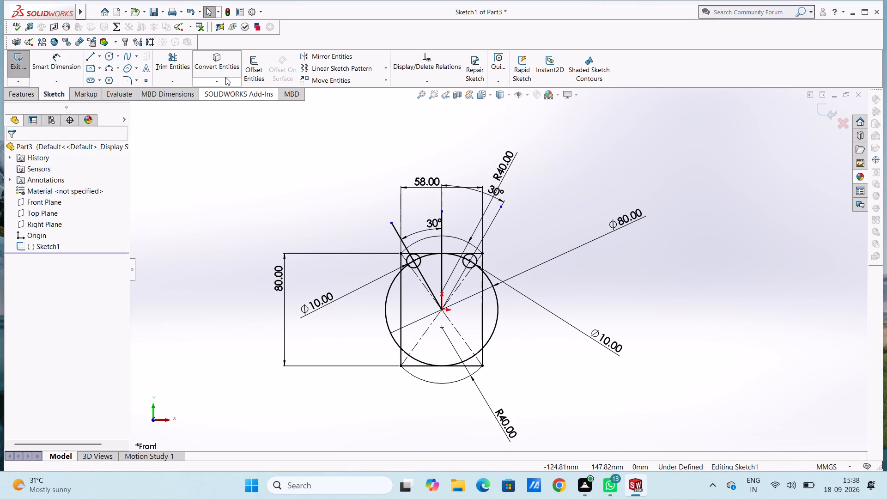
click(164, 54)
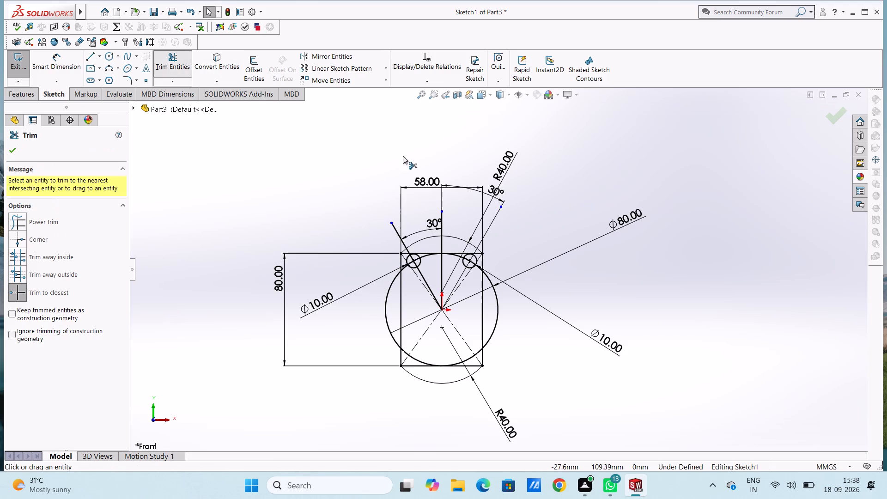
scroll(417, 186, down, 3)
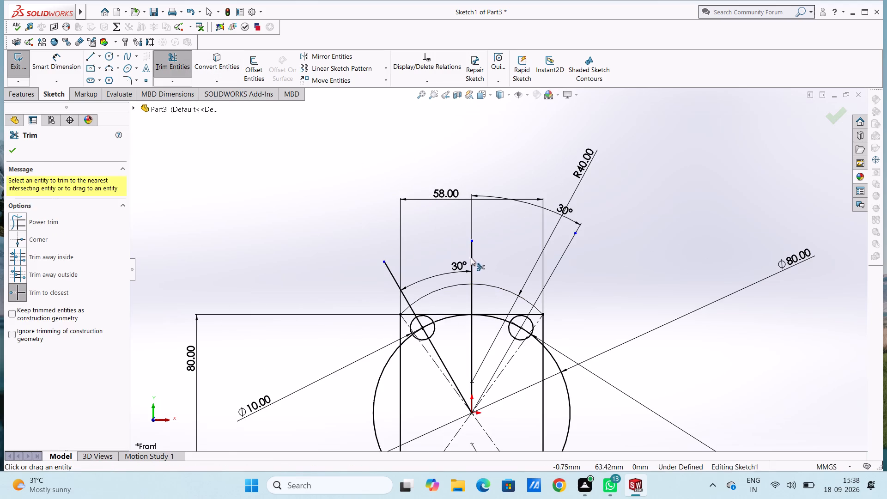
click(471, 257)
click(469, 289)
click(470, 293)
double_click(470, 293)
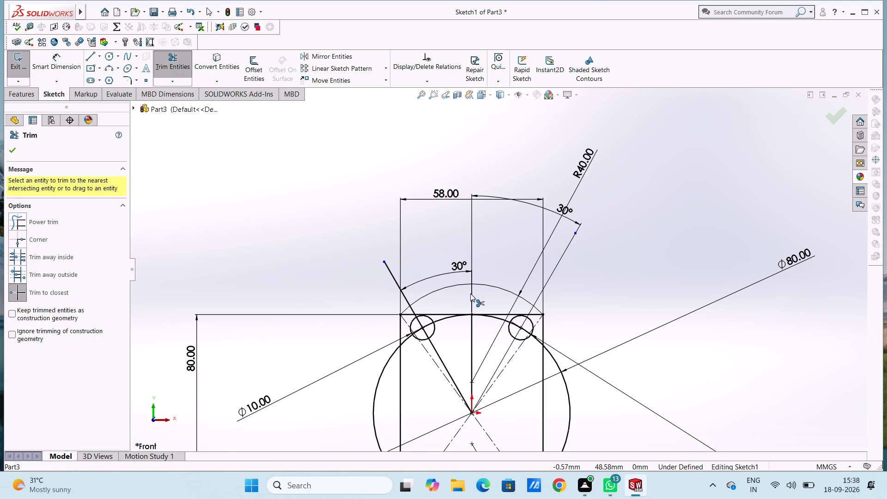
double_click(471, 340)
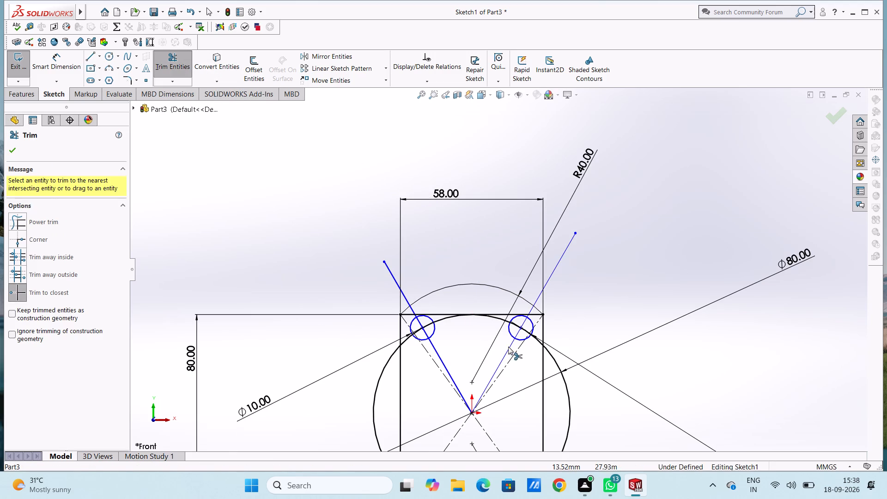
Trim away the whole right slanted line, including the short piece between the small circle and the rectangle's top edge.
click(509, 347)
click(518, 329)
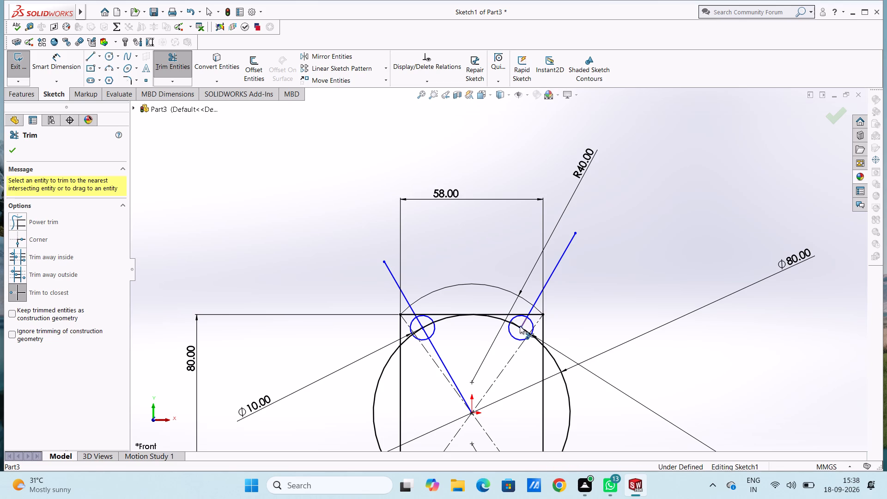
click(521, 324)
click(532, 309)
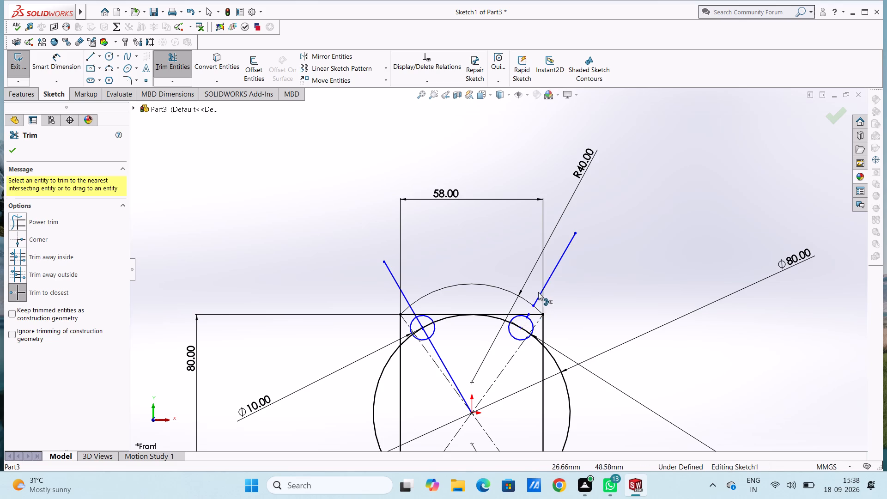
click(543, 294)
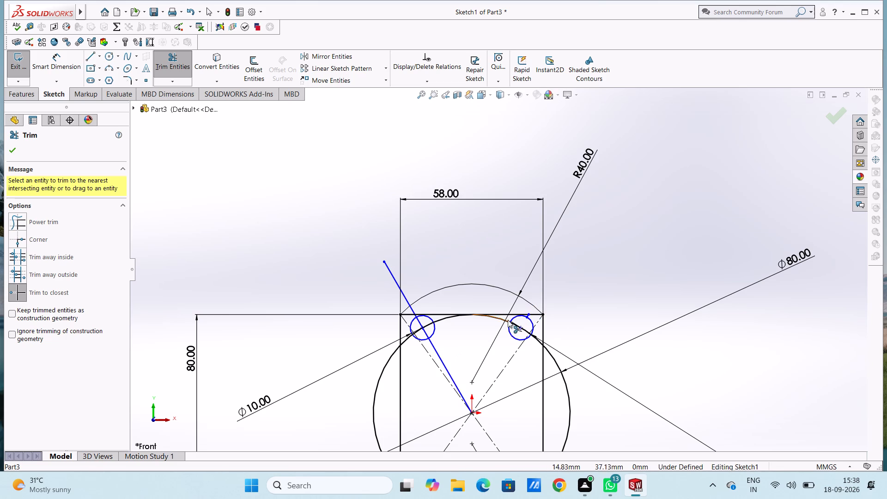
scroll(508, 319, down, 4)
scroll(554, 301, down, 4)
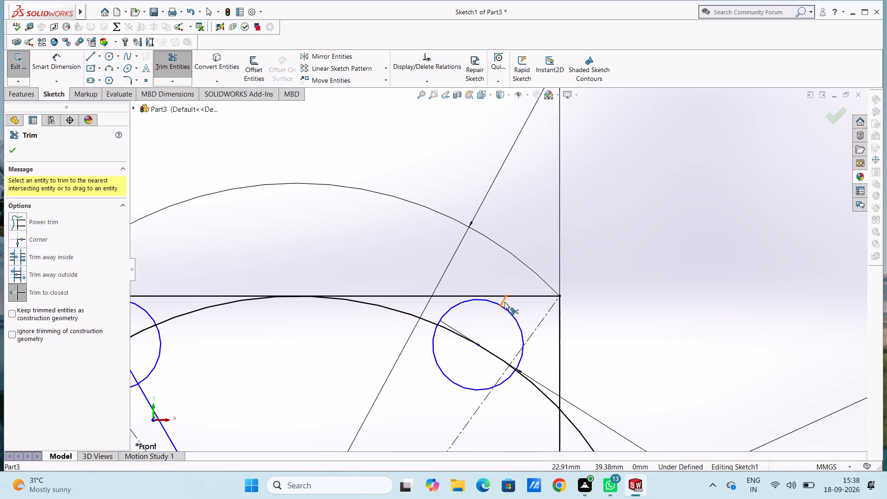
click(504, 302)
Trim away the whole left slanted line, including the short piece between the small circle and the rectangle's top edge.
scroll(489, 330, up, 5)
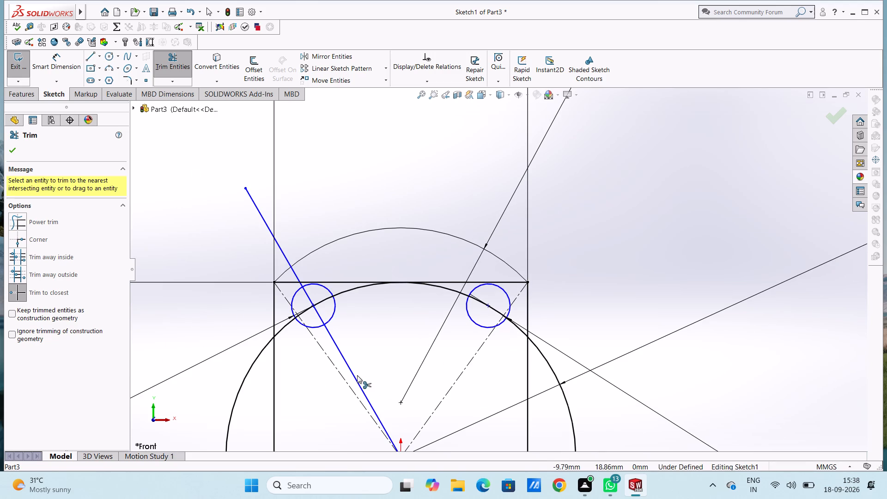
click(353, 376)
click(321, 317)
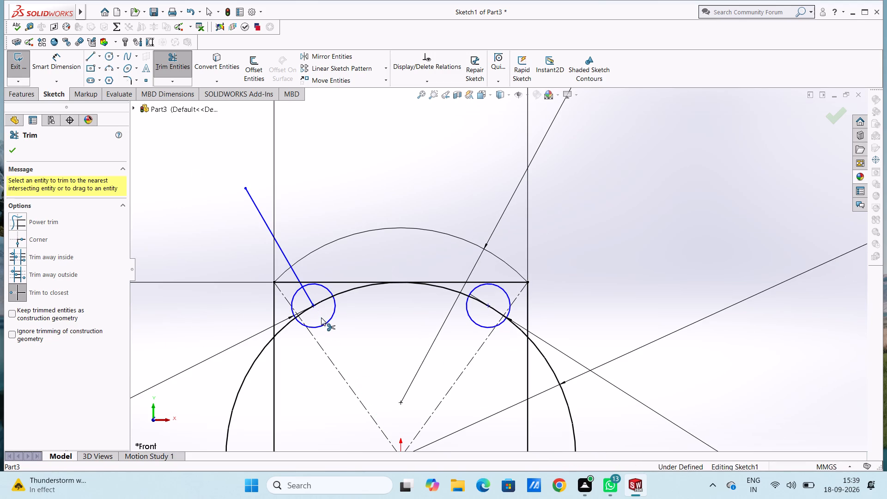
click(312, 298)
click(307, 295)
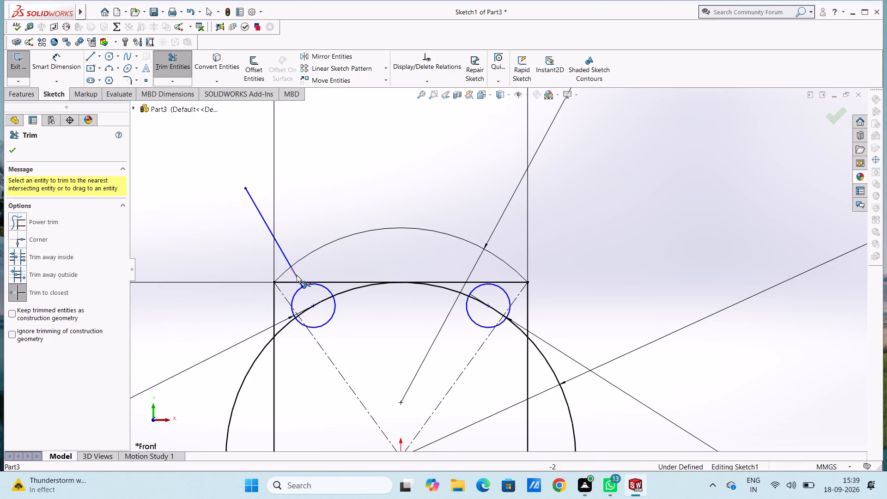
click(297, 274)
click(285, 256)
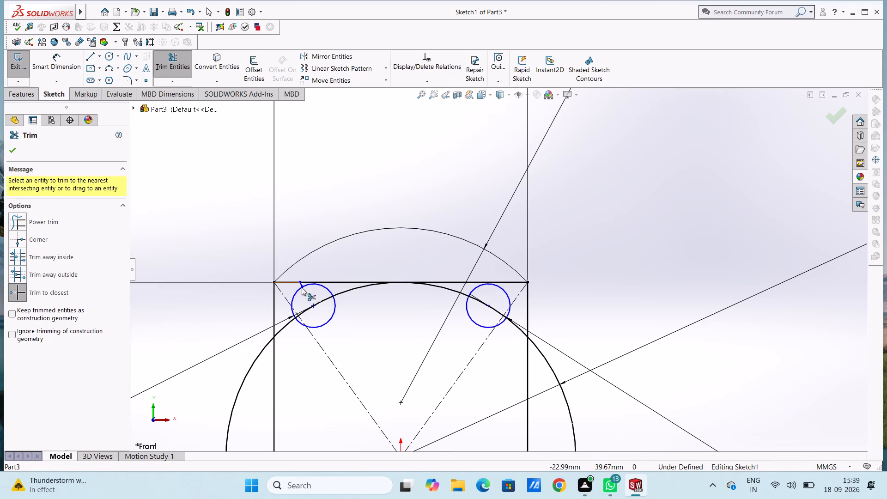
scroll(304, 290, down, 5)
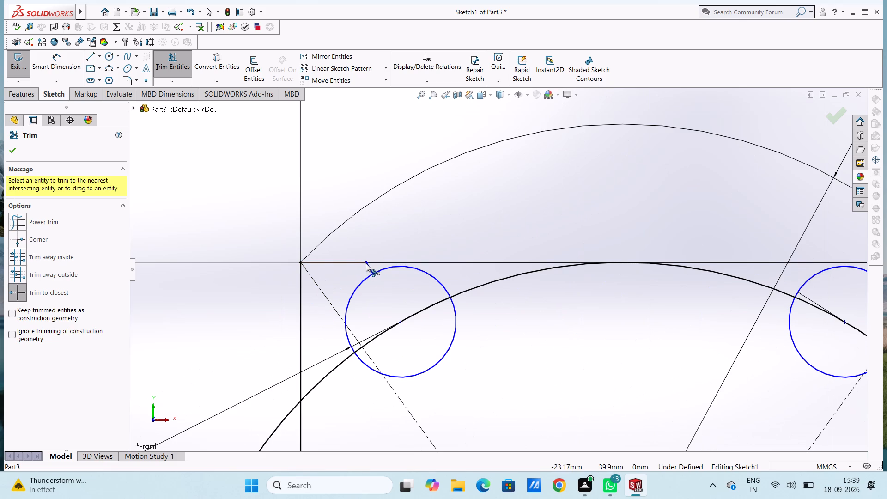
click(371, 266)
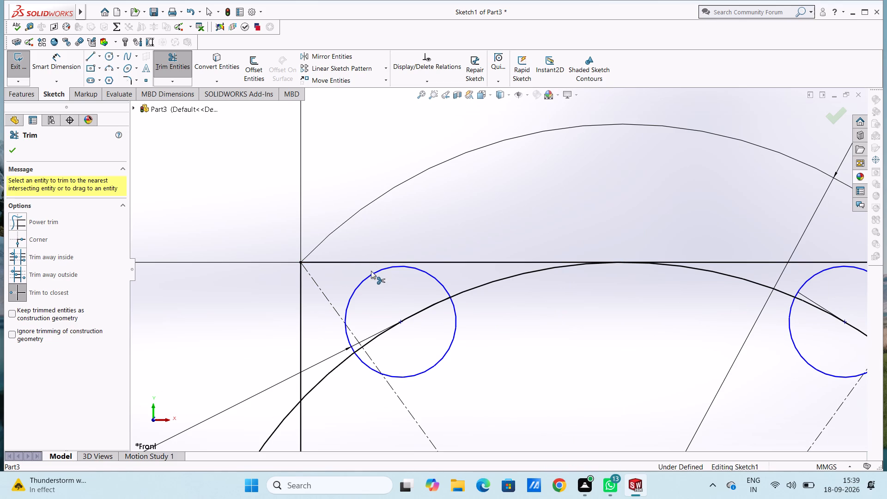
scroll(423, 351, up, 5)
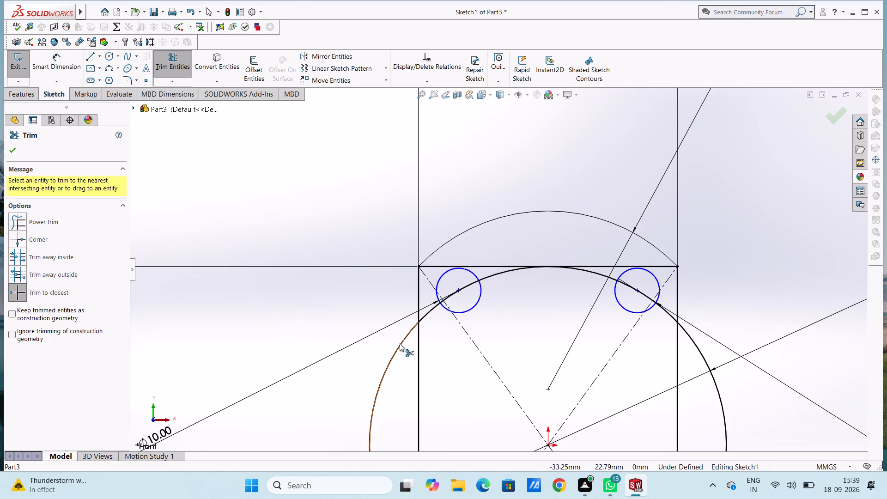
scroll(449, 353, up, 4)
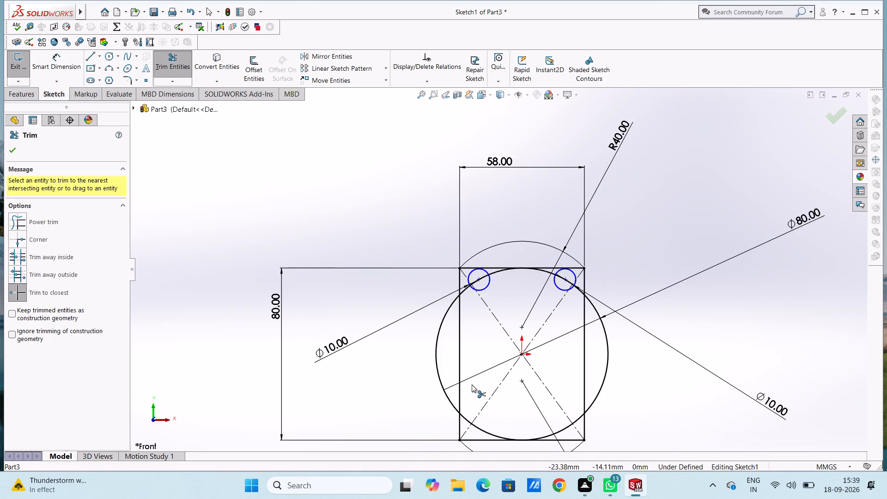
key(Escape)
key(Escape)
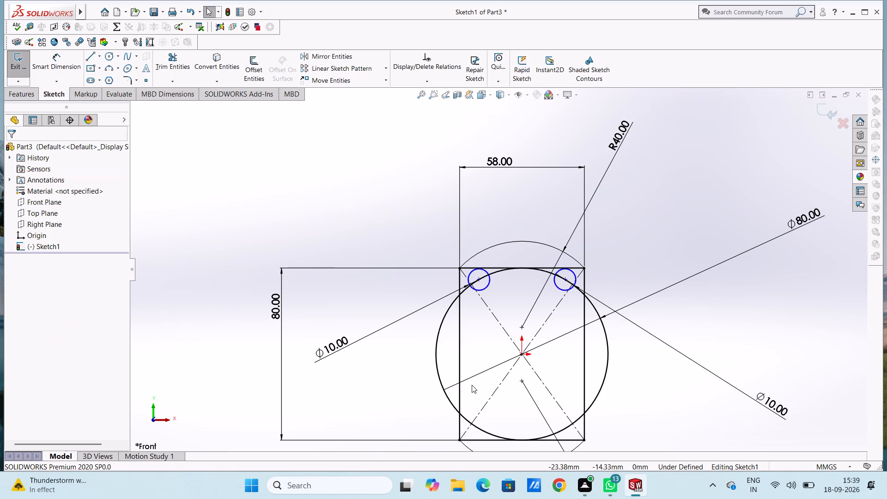
Delete the 80 mm diameter circle centred on the origin, together with its associated dimension.
click(436, 365)
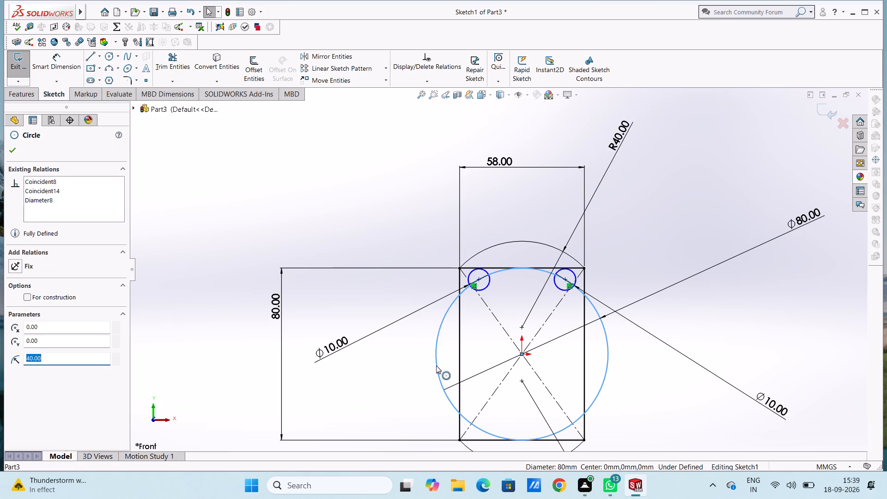
key(ctrl+Delete)
key(Delete)
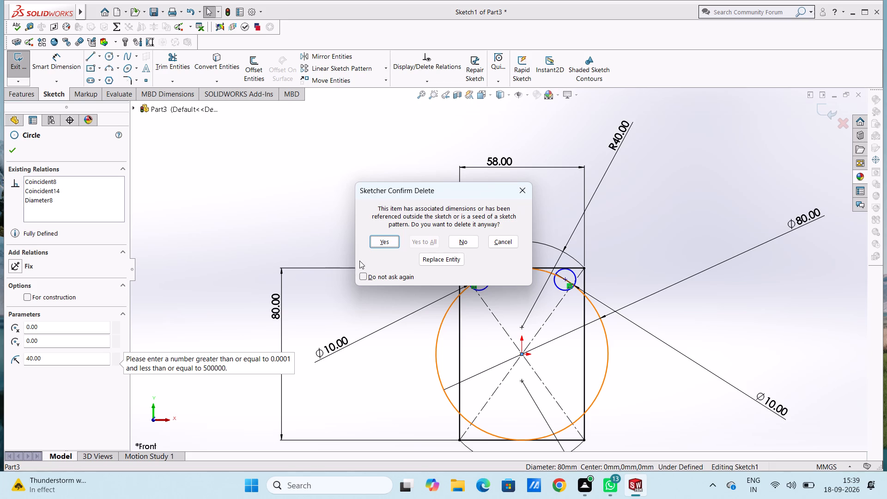
click(376, 239)
Sketch a horizontal line about 58 mm long through the origin, from the rectangle's left edge midpoint to its right edge midpoint.
scroll(359, 337, up, 3)
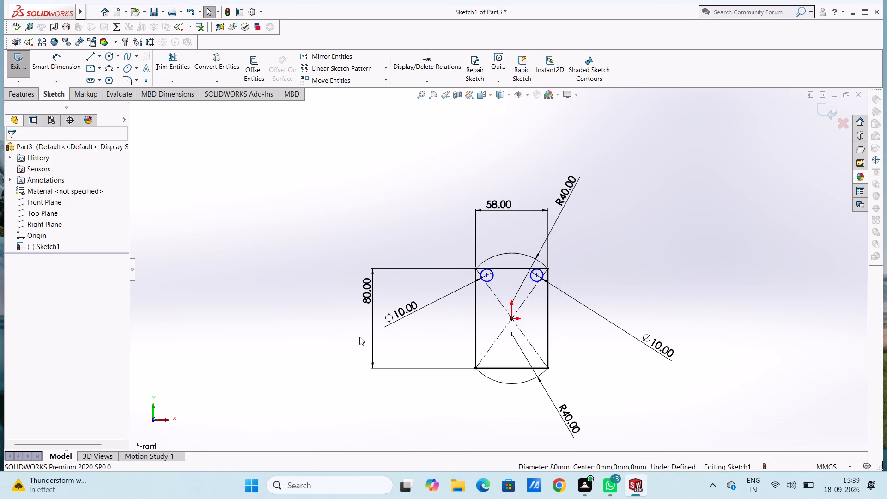
scroll(468, 302, down, 4)
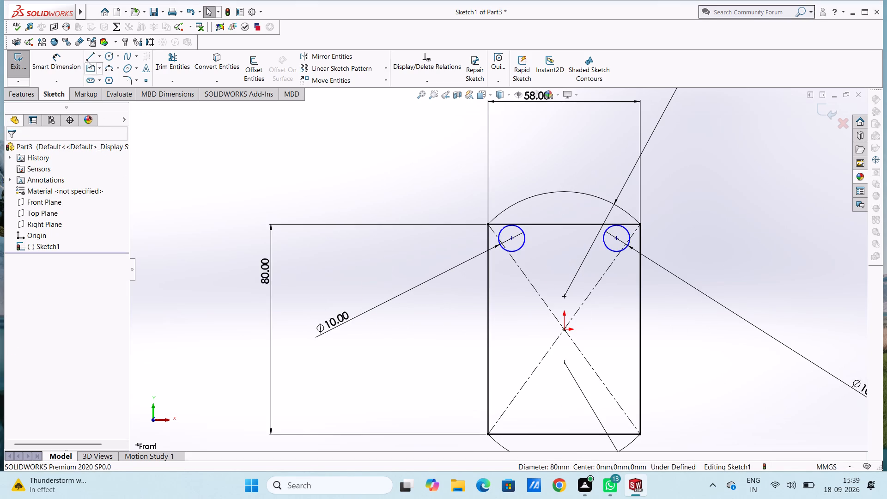
click(88, 55)
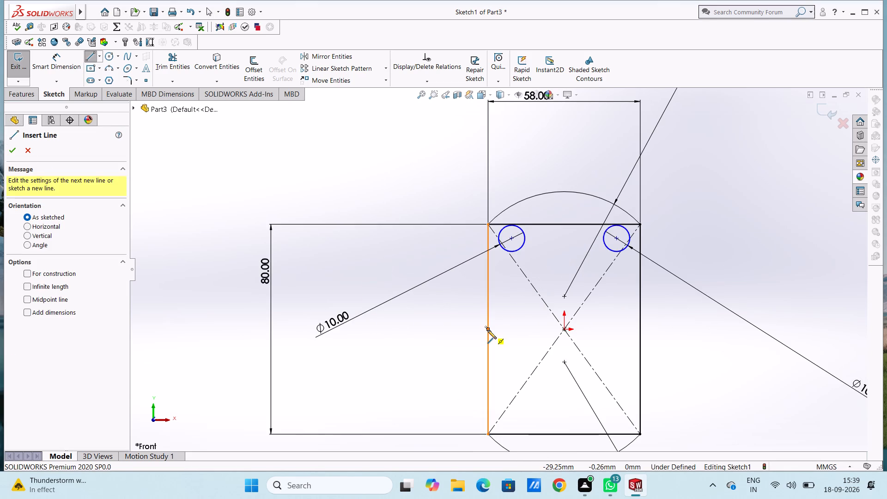
click(487, 330)
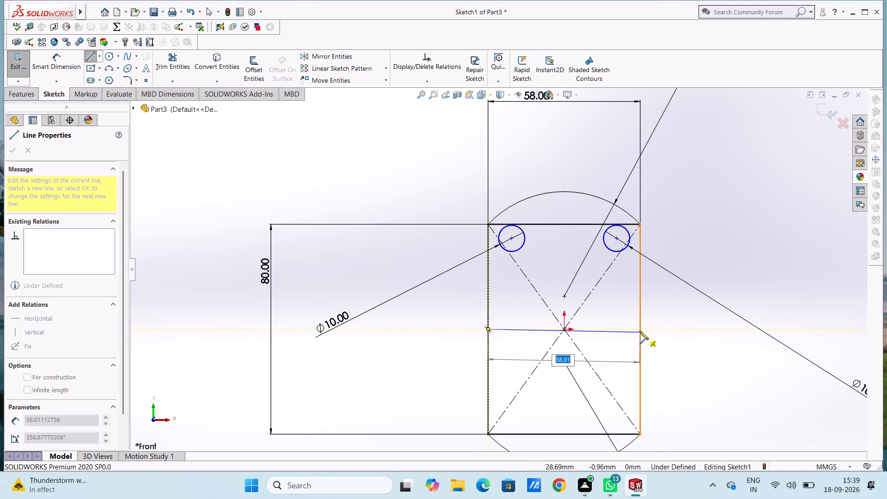
click(640, 329)
key(Escape)
key(Escape)
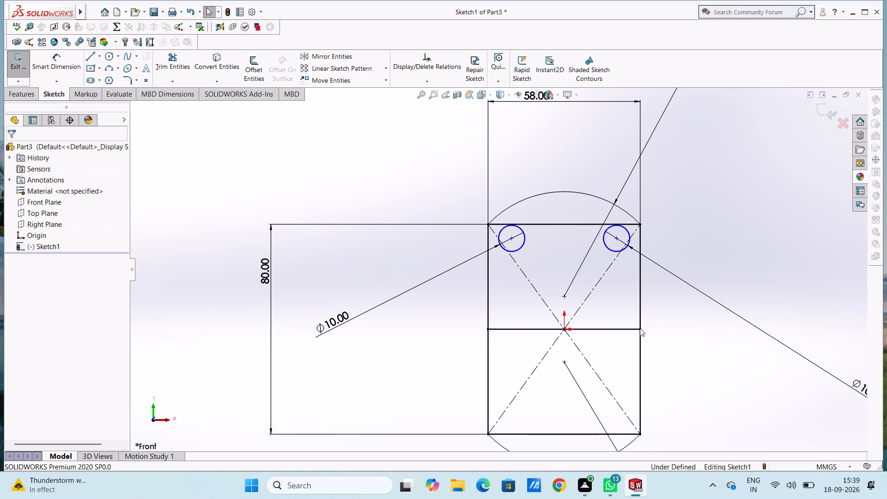
Trim away the rectangle's top and bottom edges, keeping the arc caps as the ends of the outline.
scroll(640, 328, up, 3)
scroll(638, 327, down, 3)
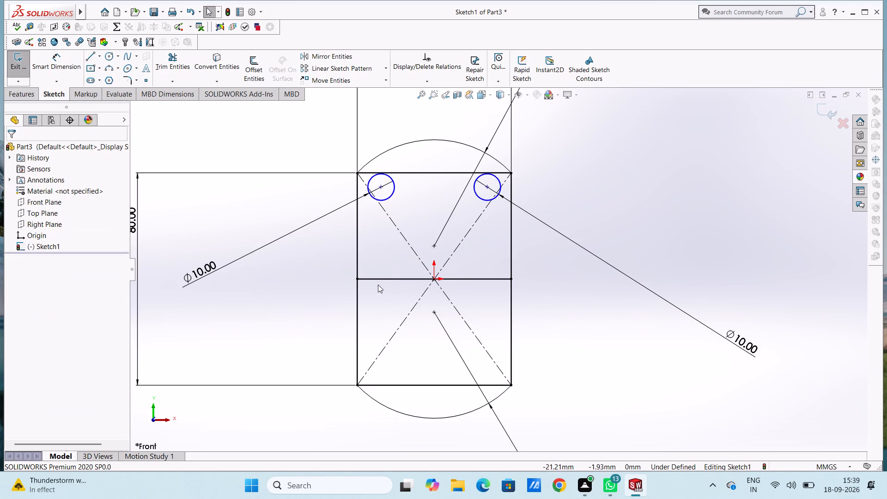
click(176, 65)
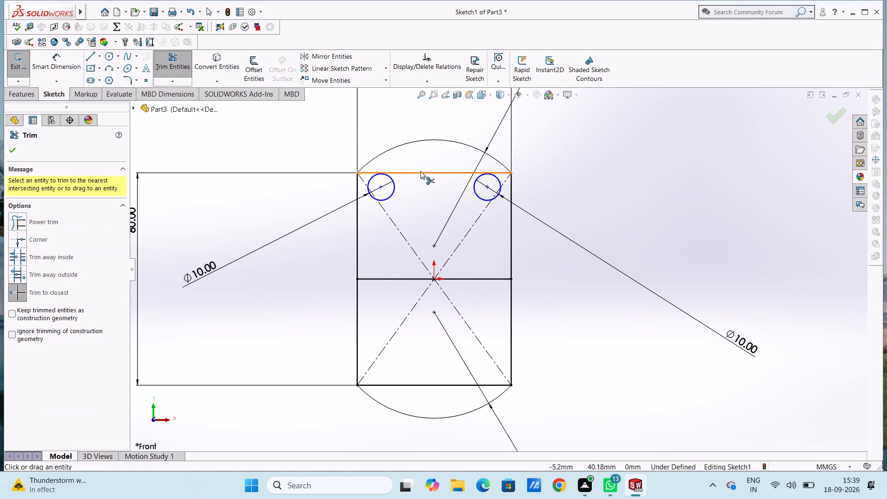
click(420, 170)
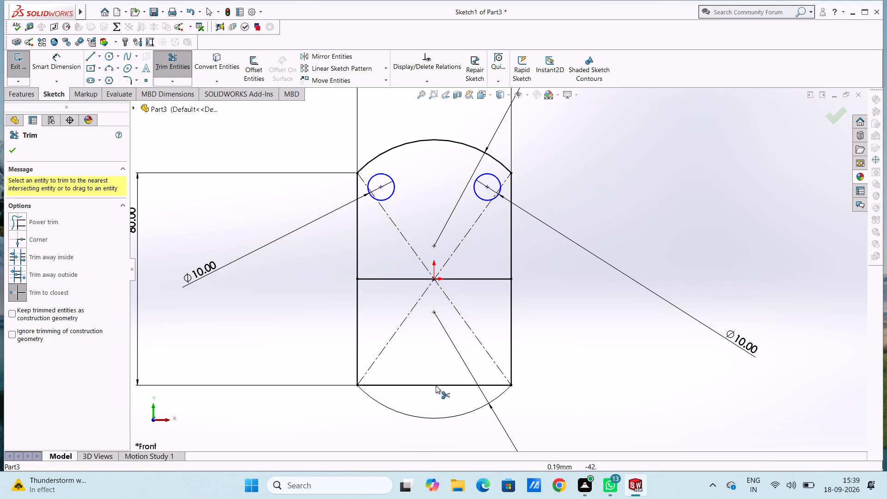
click(436, 385)
key(Escape)
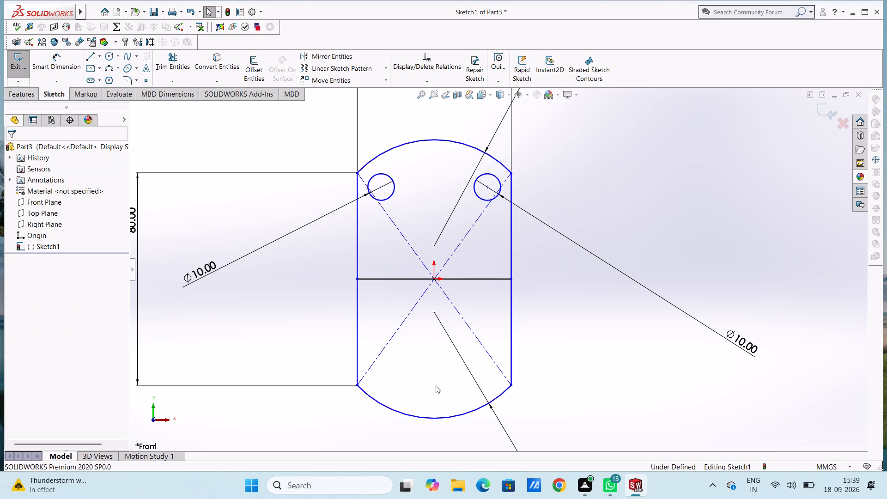
key(Escape)
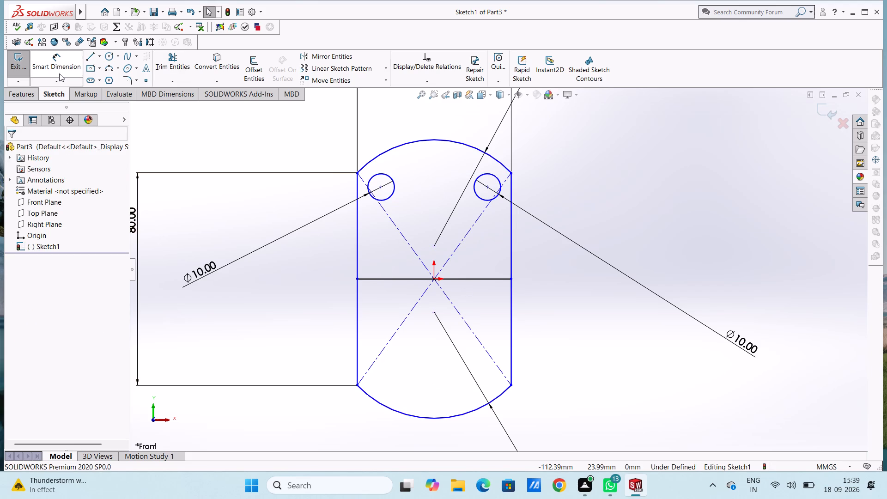
Mirror the two 10 mm circles near the top corners about the horizontal line through the origin, keeping the originals.
click(364, 56)
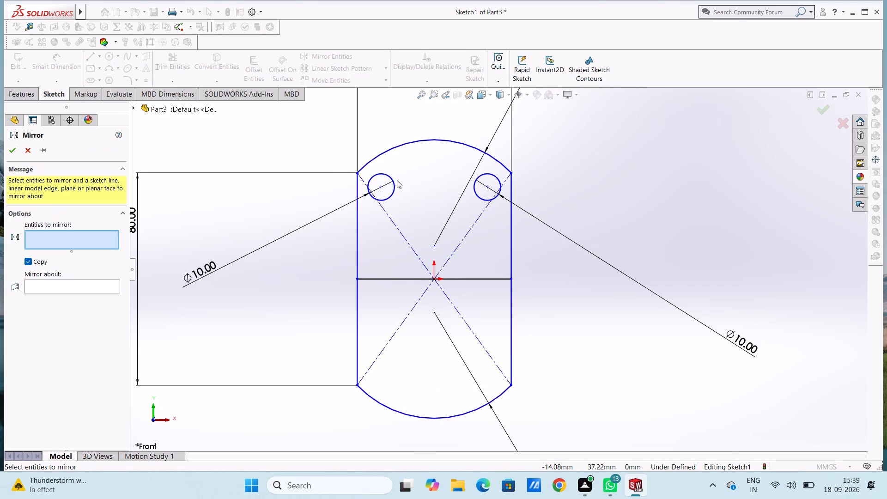
click(391, 180)
click(480, 175)
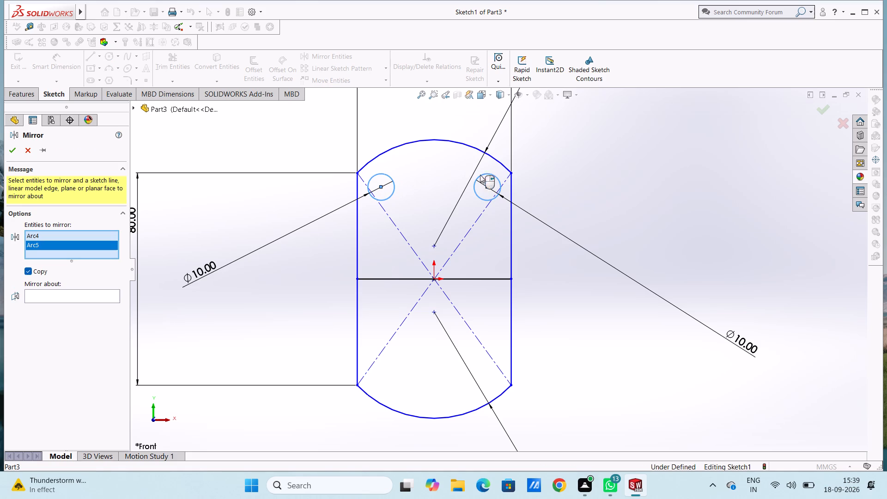
click(82, 299)
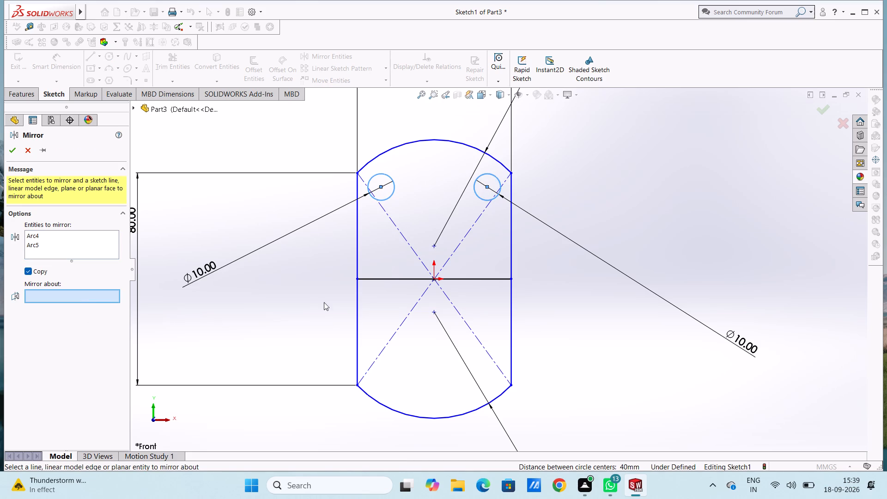
click(379, 278)
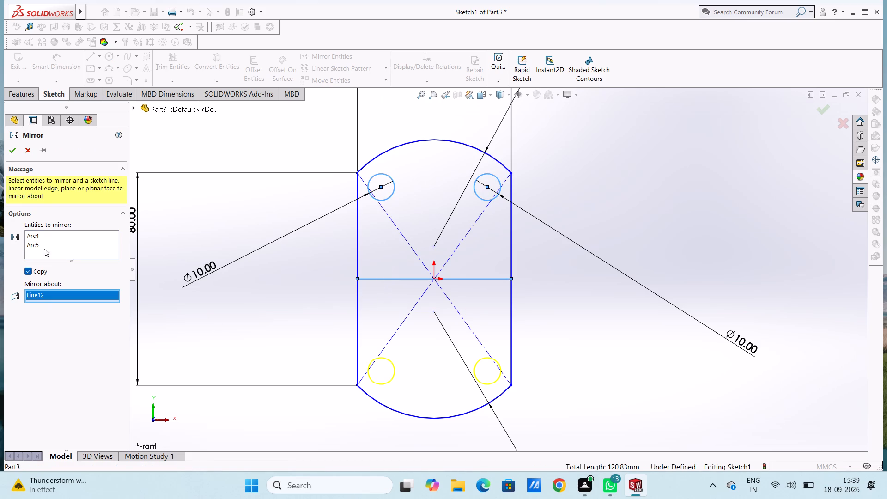
click(15, 155)
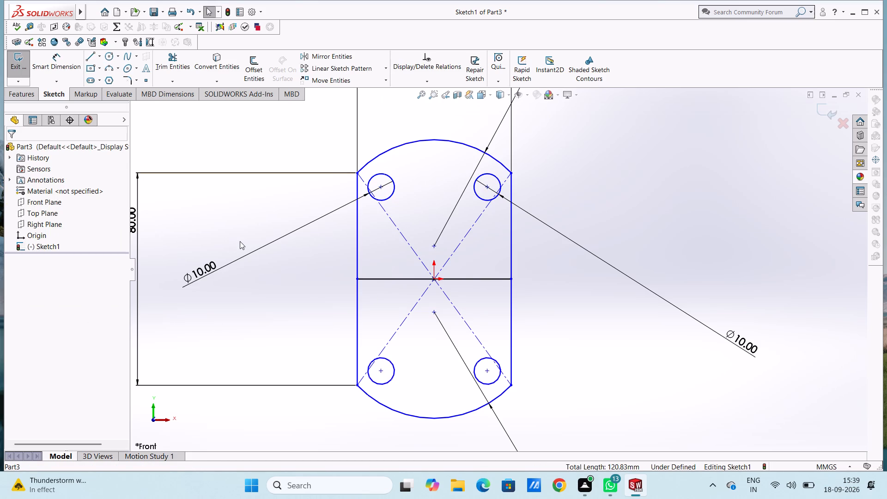
Add 2 mm sketch fillets where the top arc meets the outline's right and left vertical edges.
scroll(279, 265, up, 1)
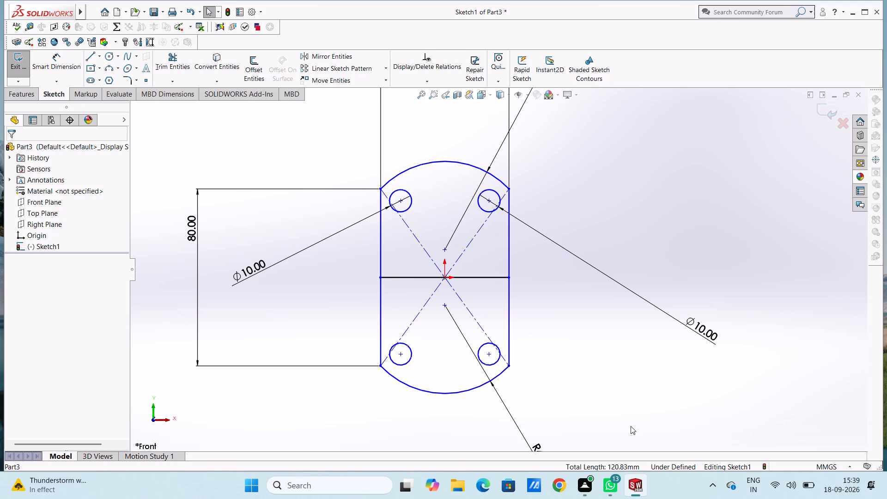
scroll(772, 392, up, 2)
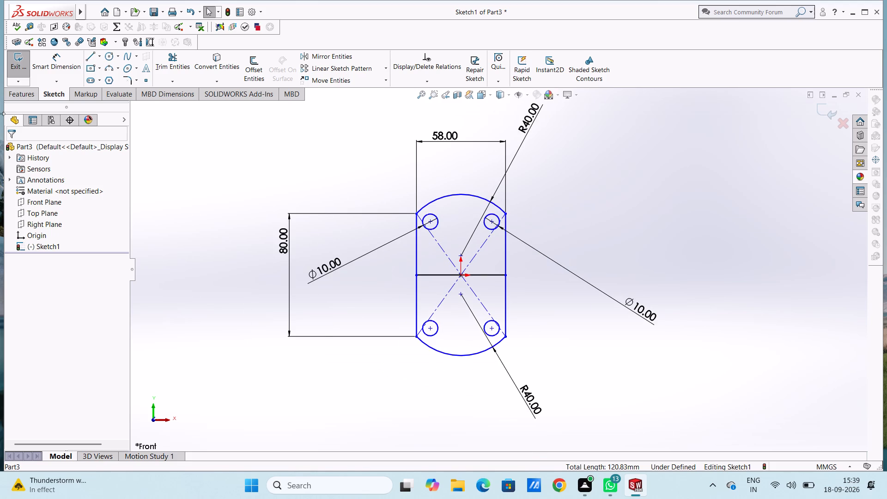
scroll(618, 195, down, 5)
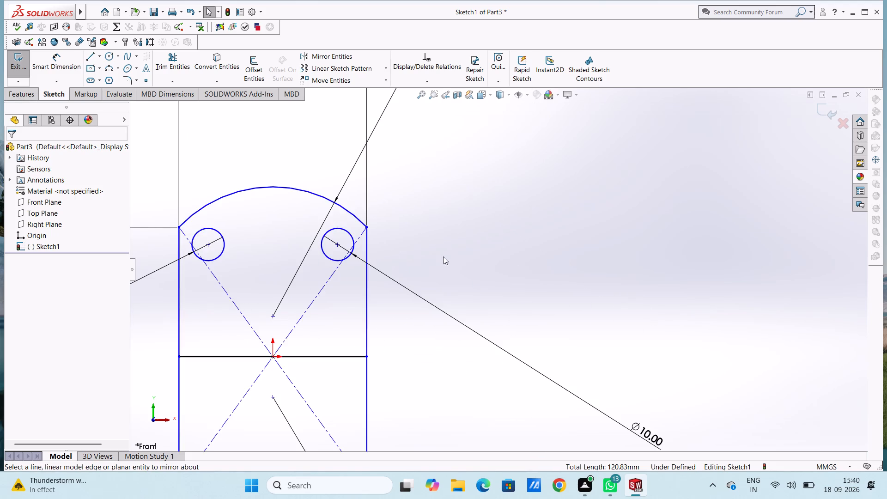
click(134, 80)
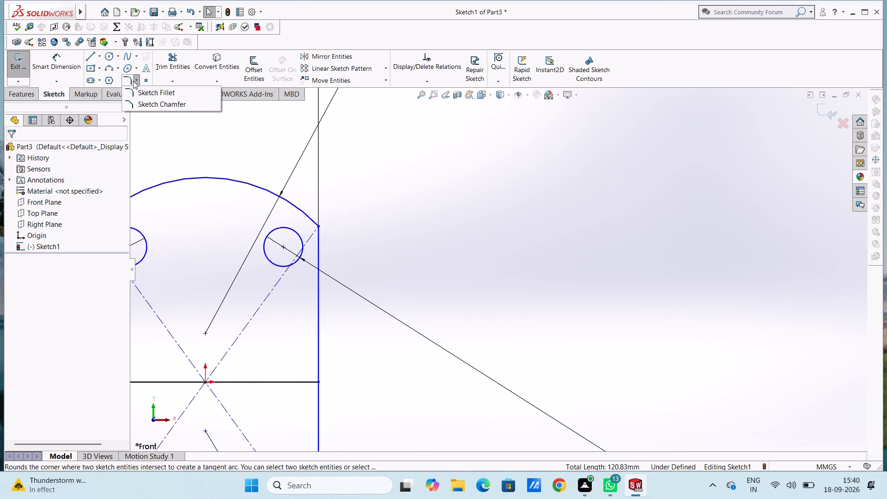
click(125, 81)
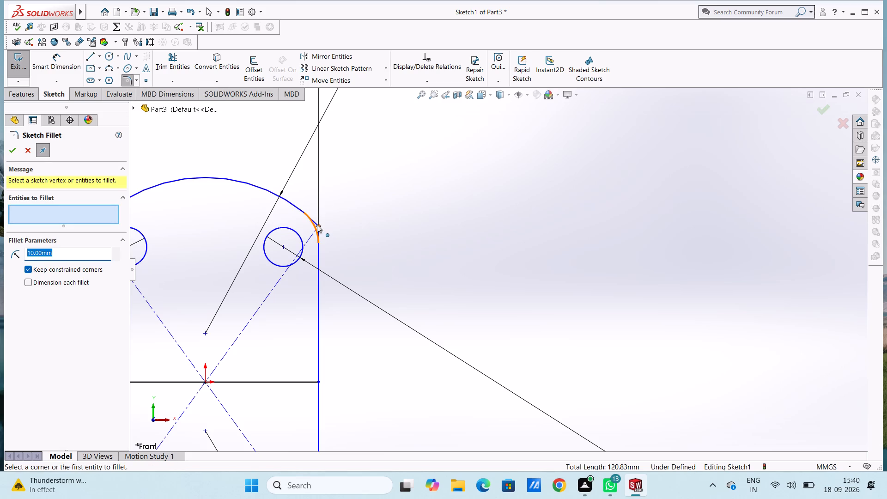
key(2)
key(Return)
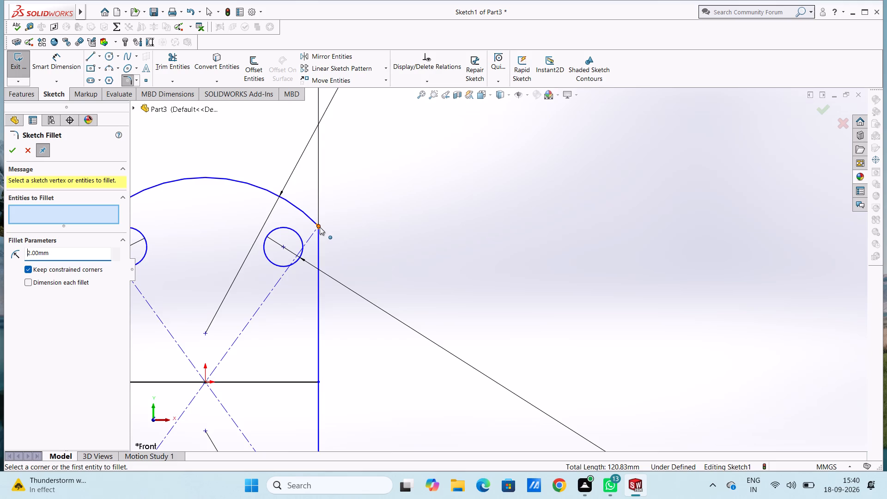
scroll(320, 227, down, 7)
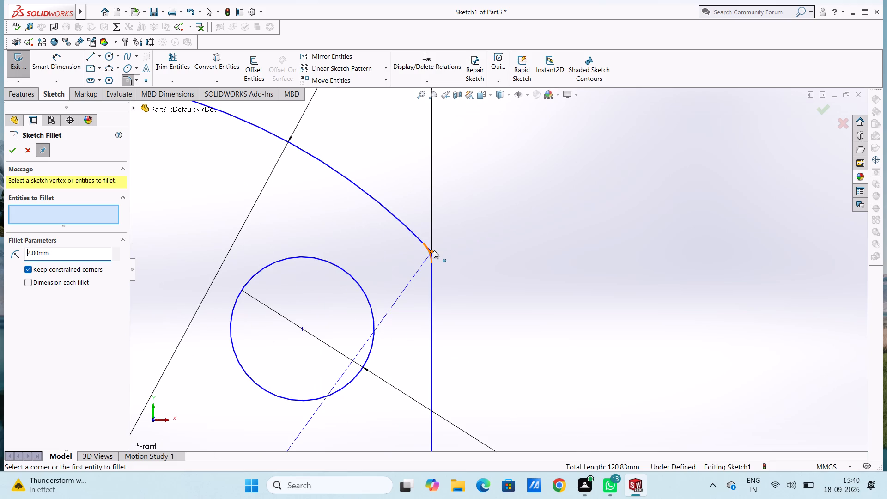
click(434, 250)
scroll(434, 250, up, 4)
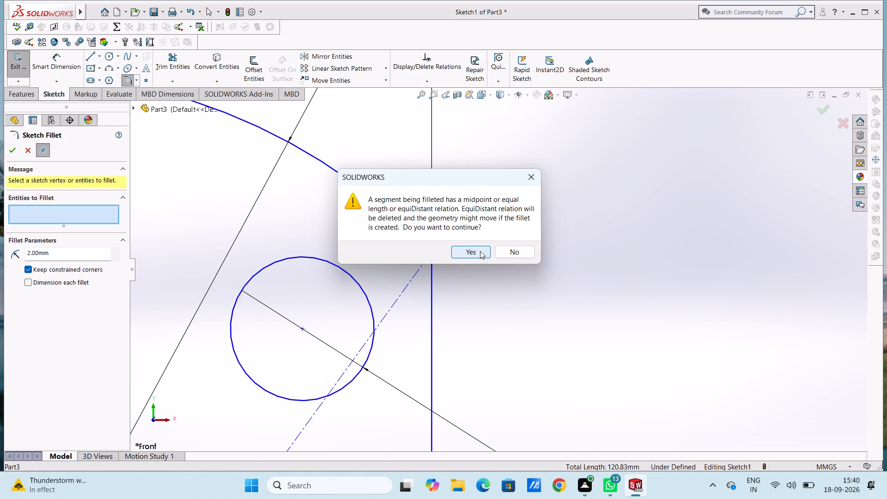
click(480, 251)
scroll(414, 313, up, 10)
scroll(319, 262, down, 4)
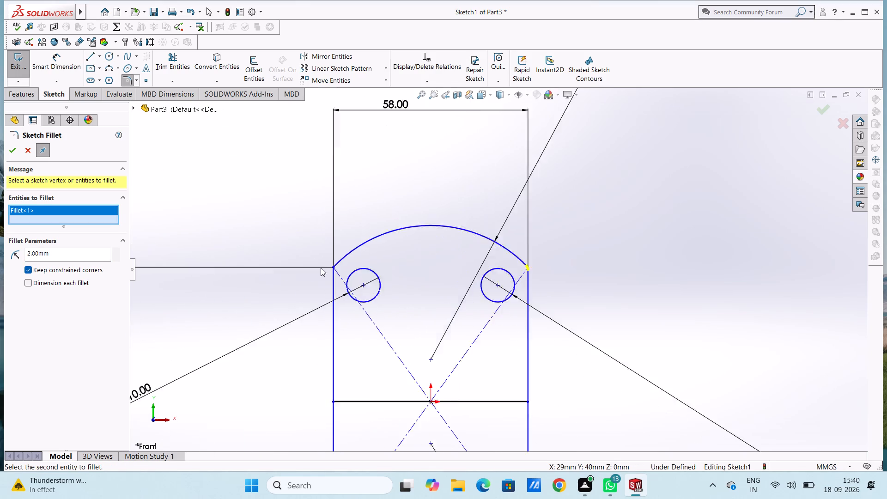
scroll(321, 268, down, 2)
click(394, 268)
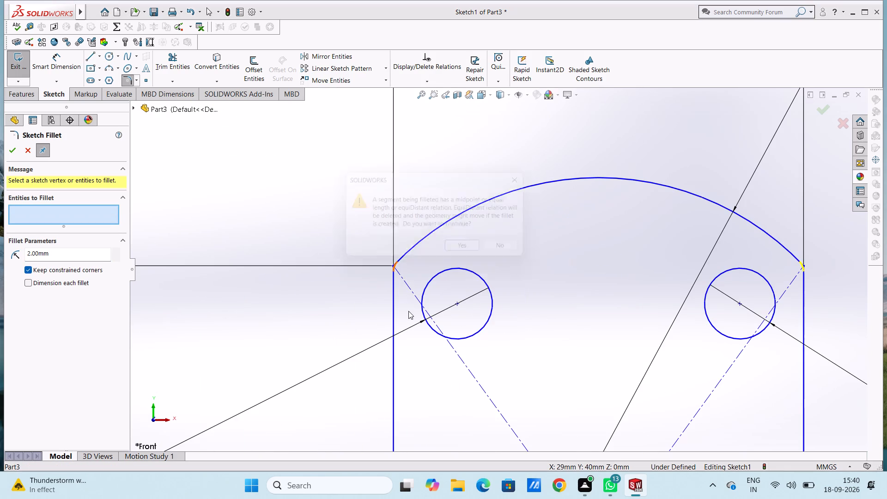
scroll(409, 316, up, 3)
click(472, 255)
Add 2 mm sketch fillets where the bottom arc meets the left and right vertical edges, and apply all four fillets.
scroll(494, 342, up, 6)
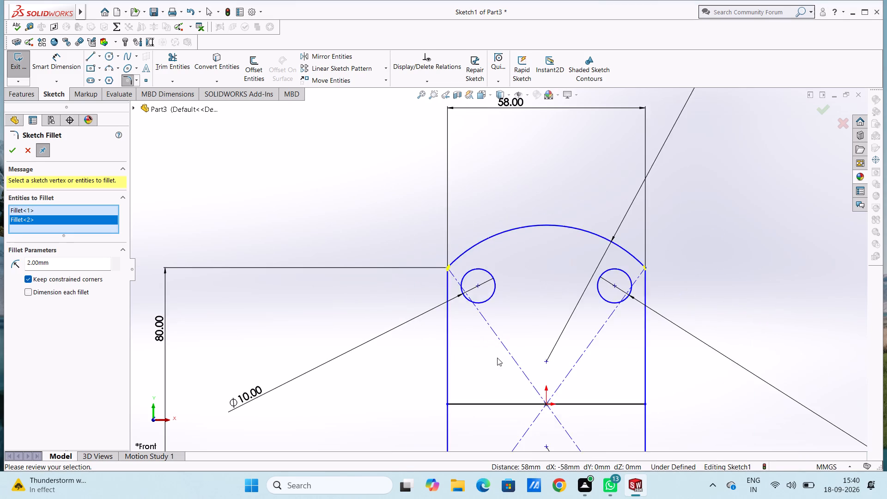
scroll(497, 358, up, 2)
scroll(458, 453, down, 6)
scroll(499, 402, down, 10)
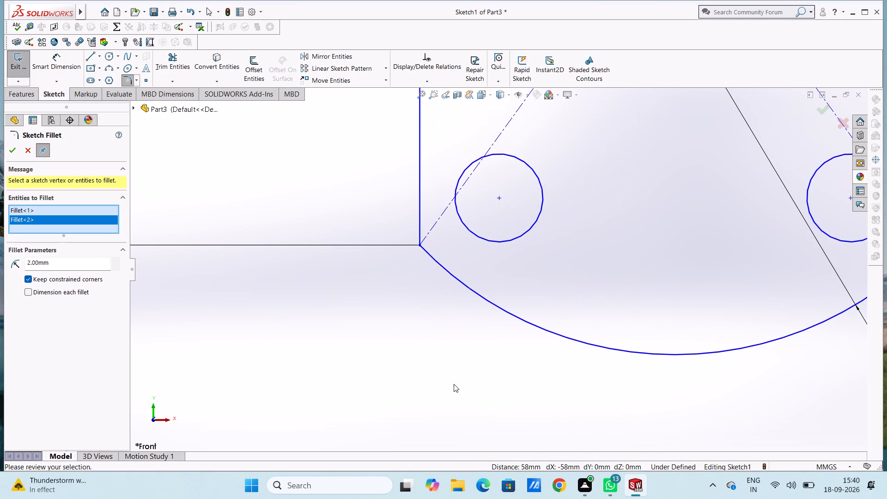
click(420, 244)
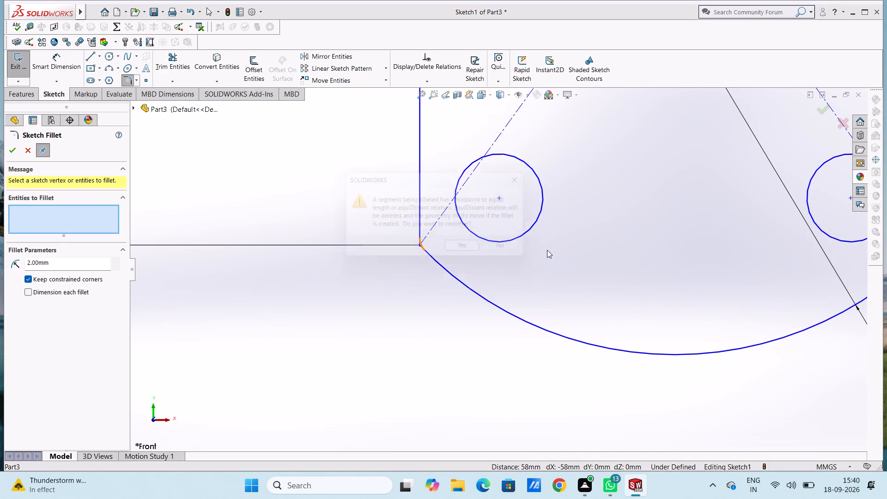
drag(469, 249, 474, 252)
scroll(768, 297, up, 2)
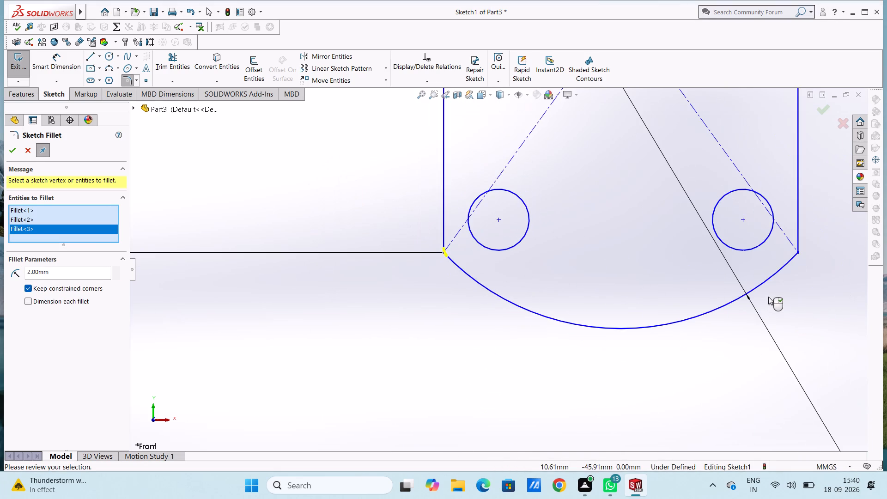
click(796, 253)
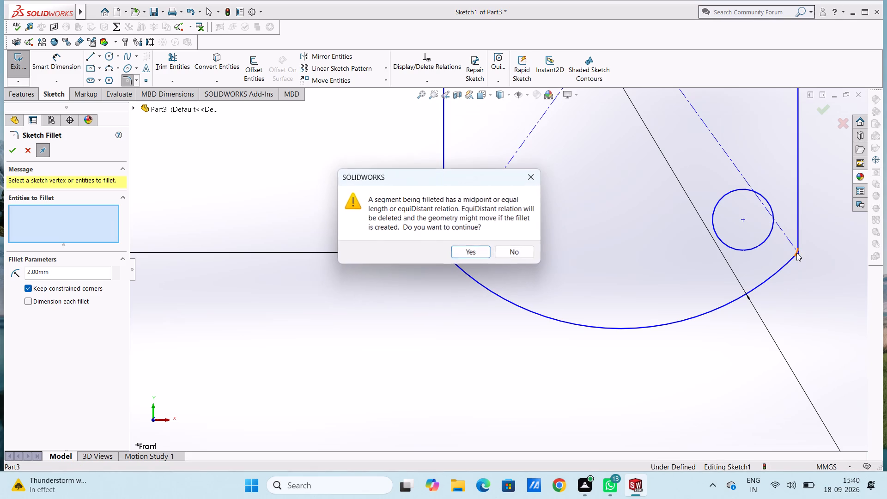
click(526, 174)
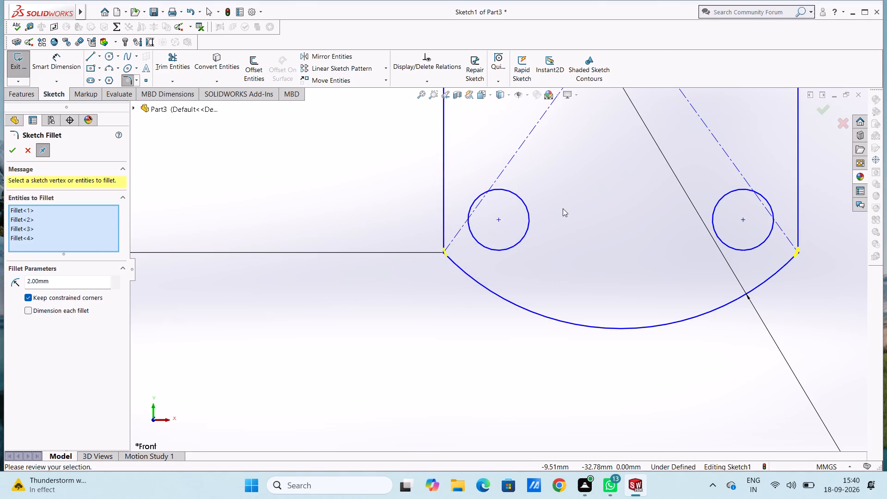
scroll(563, 209, up, 10)
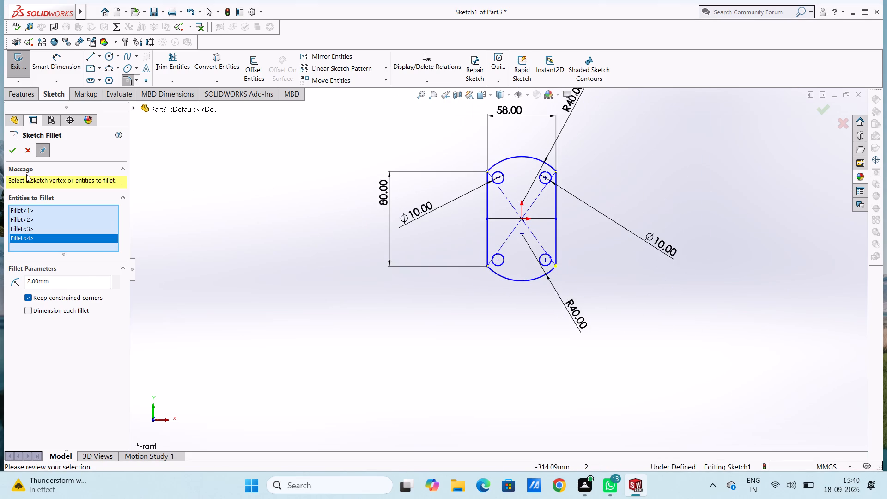
click(9, 154)
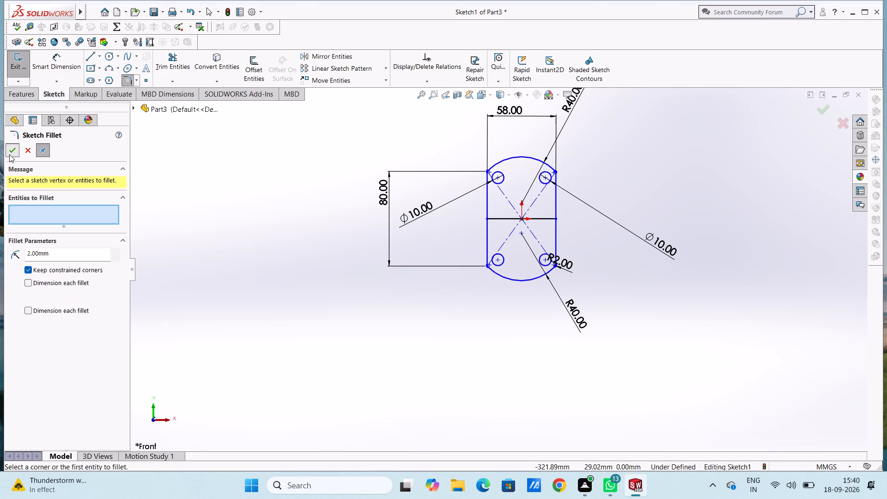
click(9, 152)
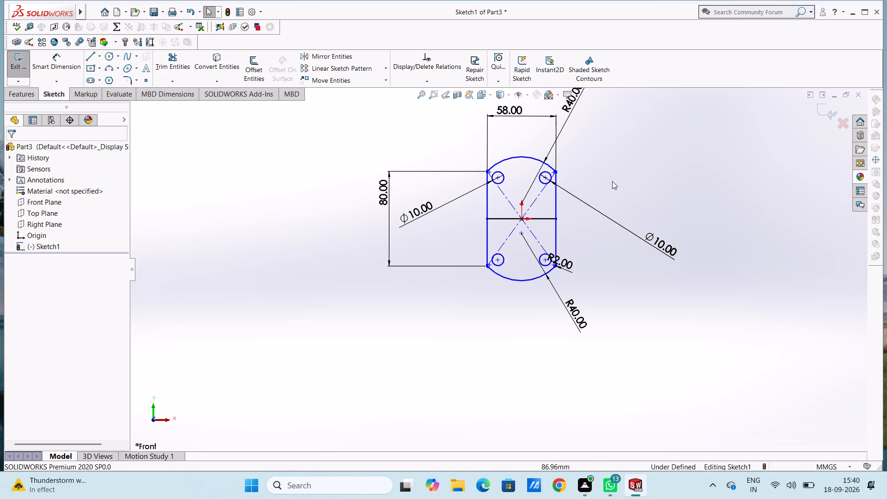
scroll(587, 186, down, 5)
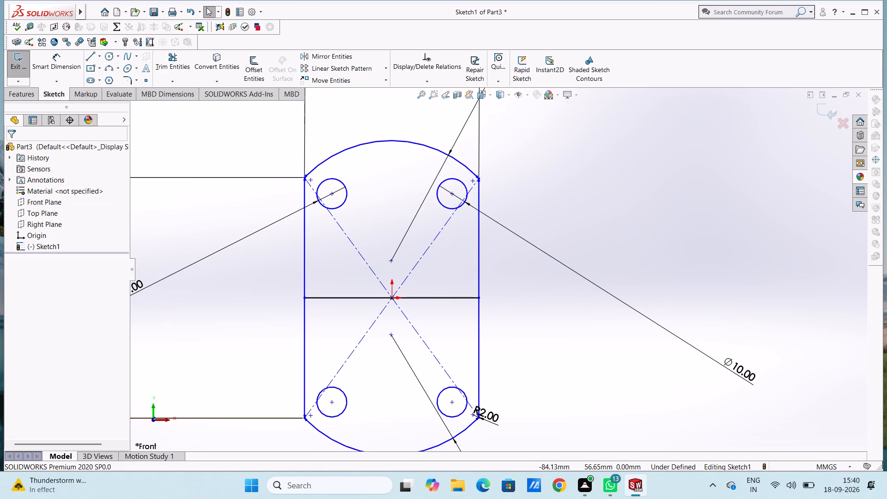
Extrude the two plate regions on both sides of the horizontal centre line 12 mm blind, leaving the four circles as holes.
click(16, 96)
click(18, 74)
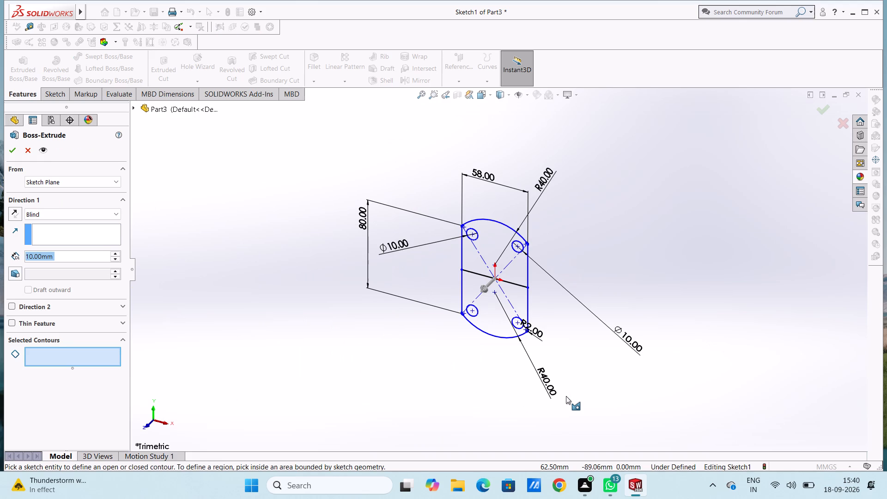
click(488, 264)
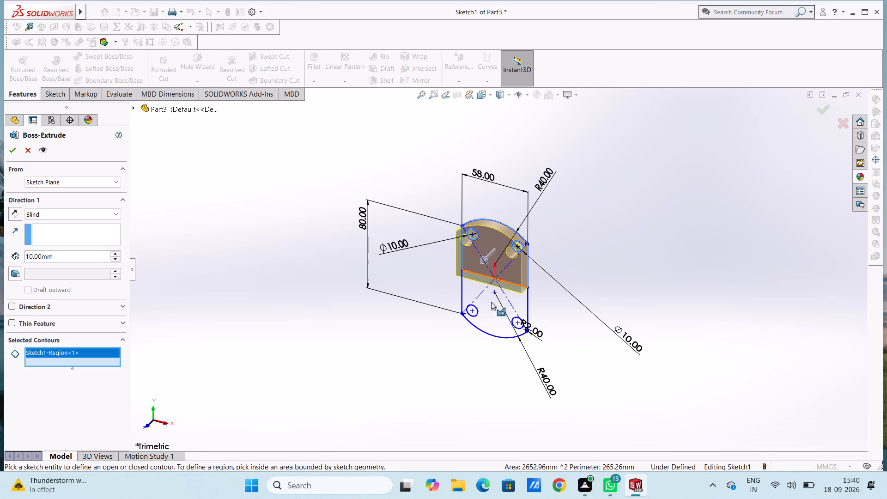
click(491, 307)
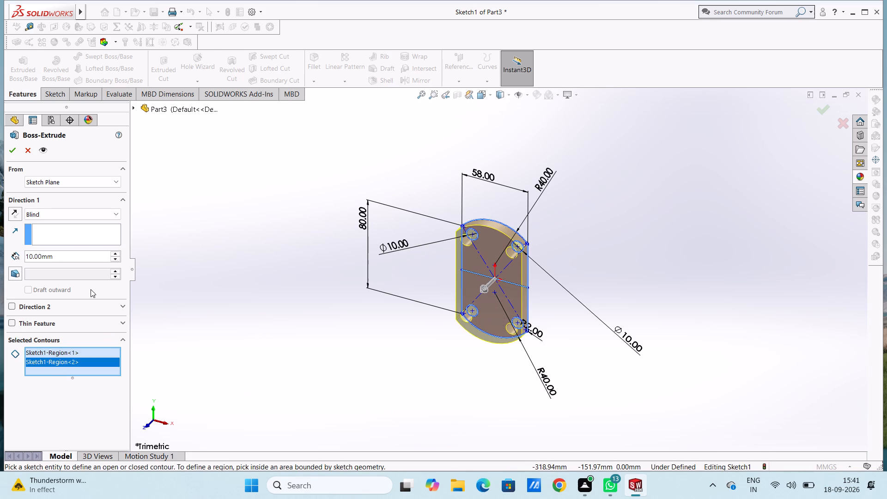
double_click(73, 250)
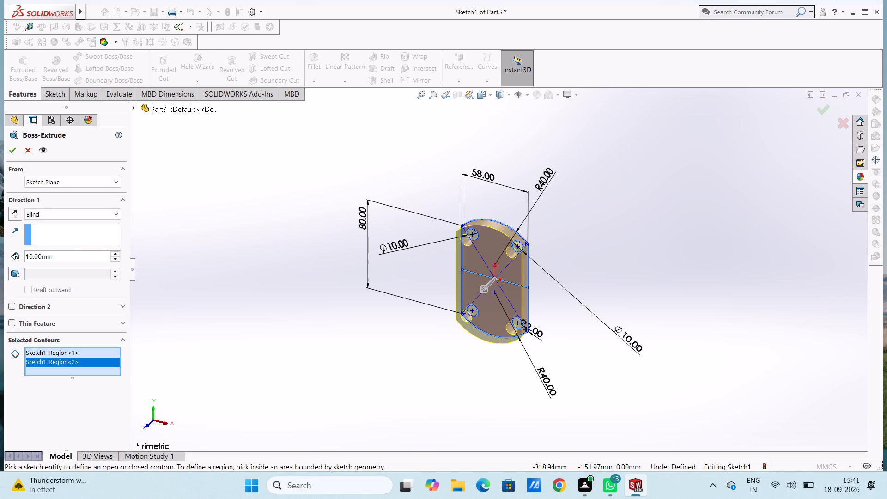
double_click(71, 259)
text(12)
key(Return)
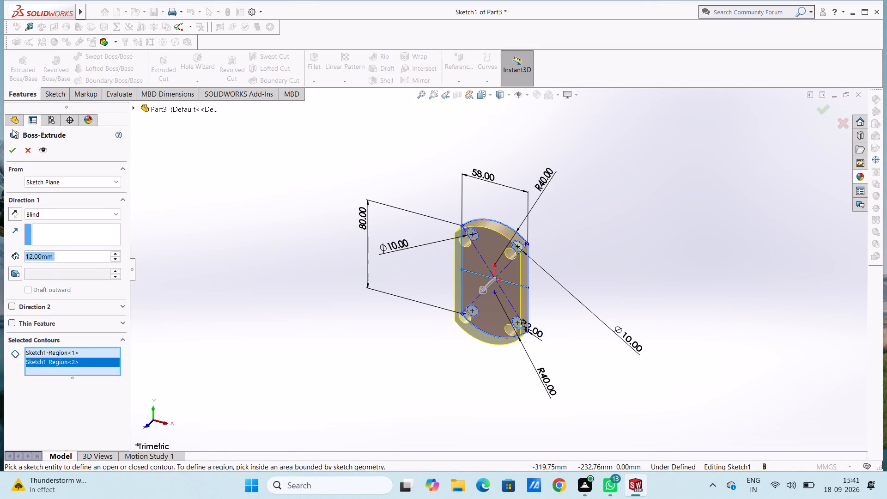
click(10, 153)
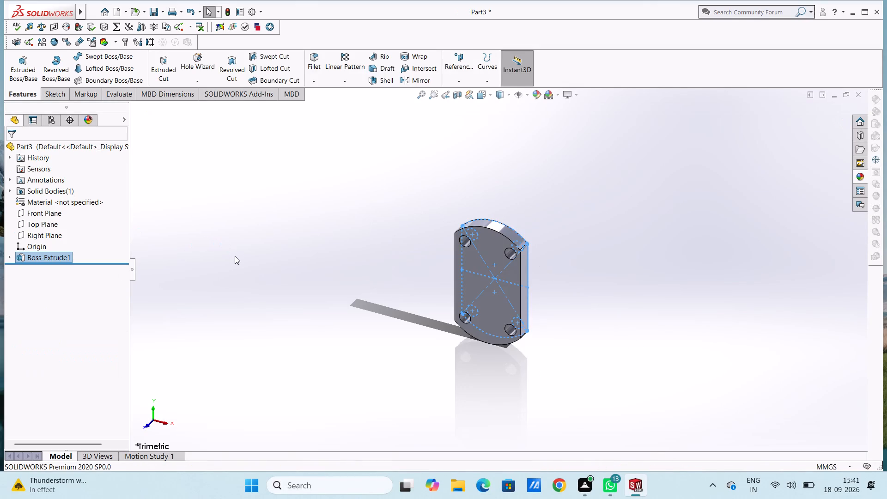
click(235, 256)
Examine the extruded plate and its four holes from several angles and from the front.
middle_drag(235, 256, 314, 246)
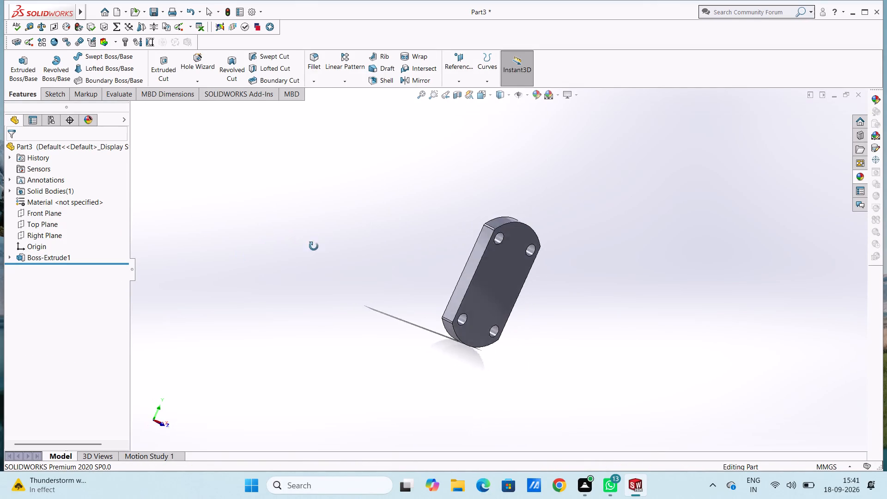
middle_drag(314, 246, 148, 371)
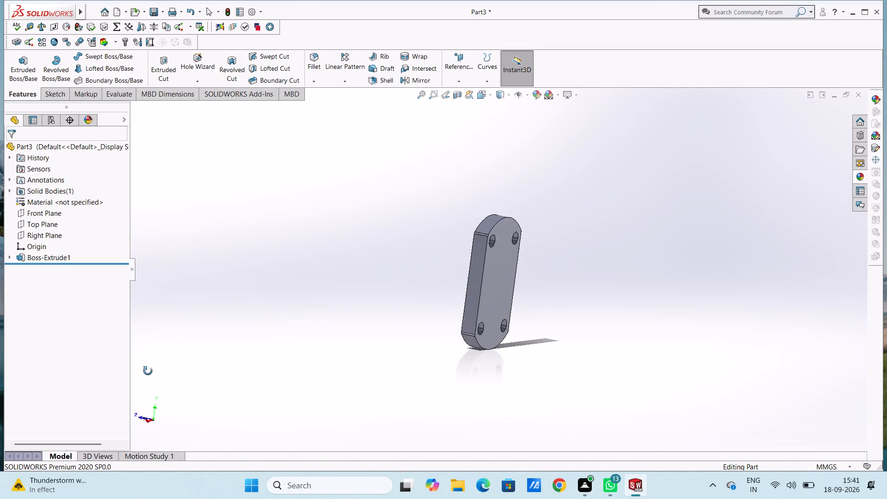
middle_drag(148, 371, 253, 378)
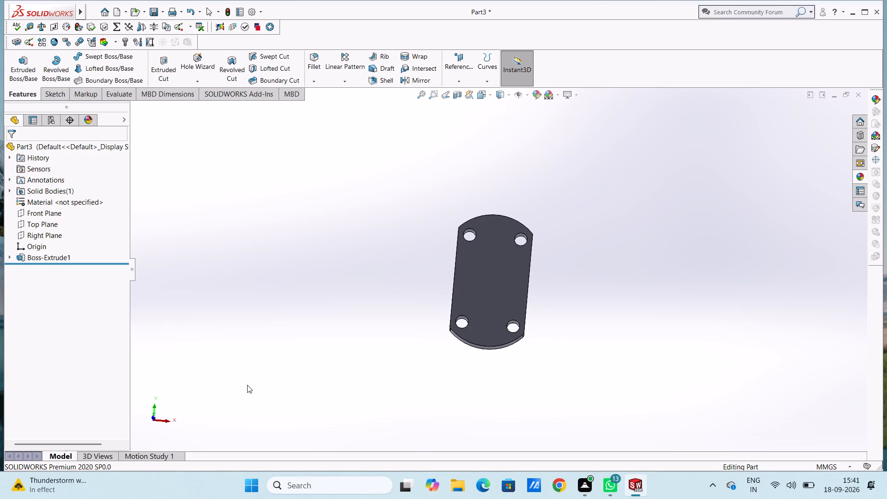
key(ctrl+1)
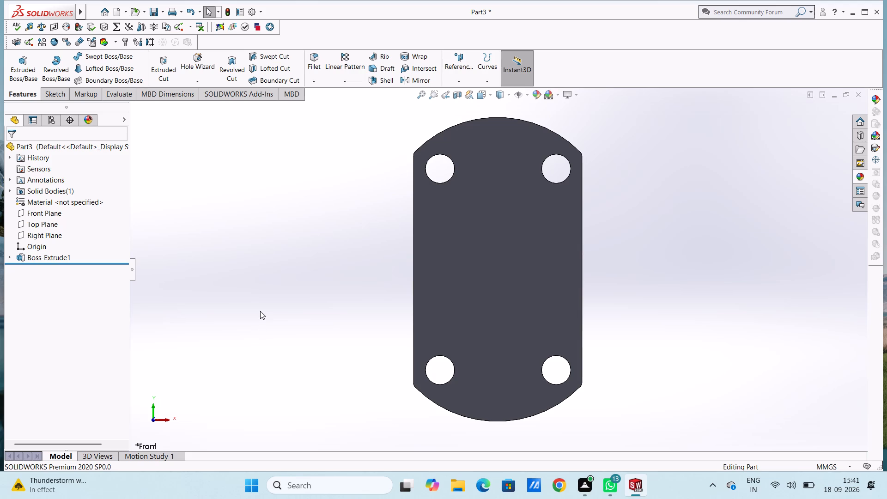
scroll(260, 311, up, 1)
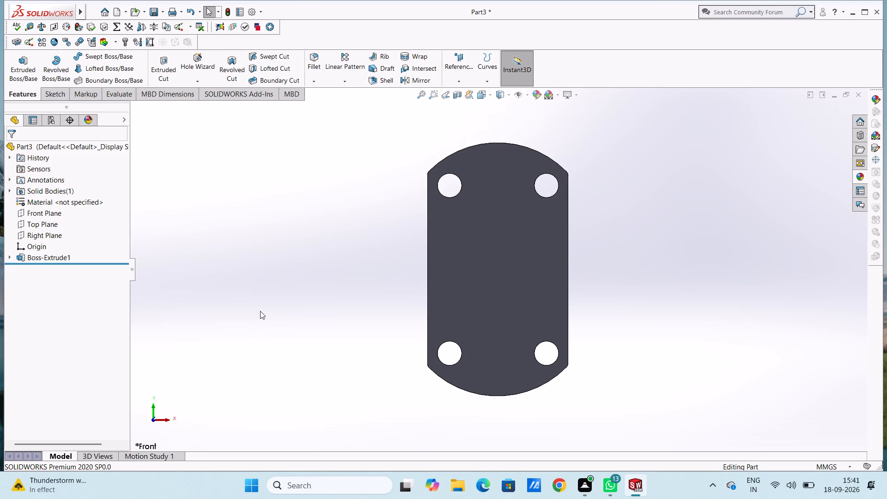
scroll(260, 311, down, 3)
scroll(260, 311, up, 4)
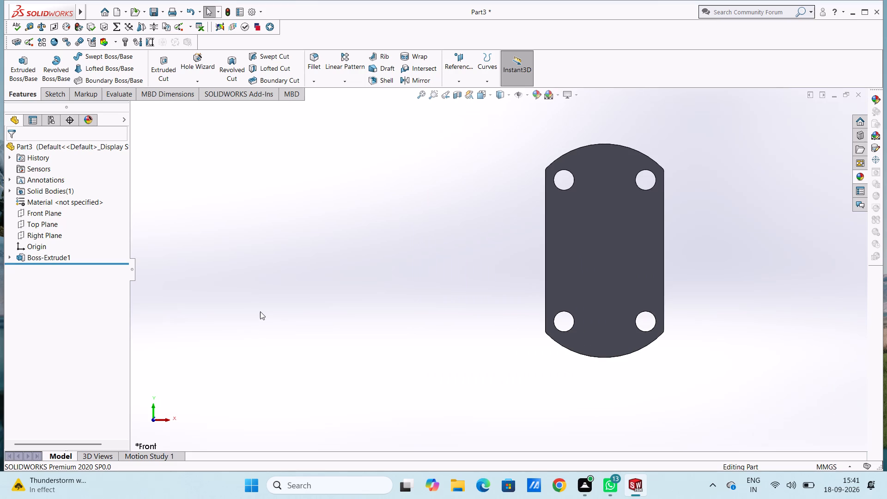
scroll(650, 247, up, 2)
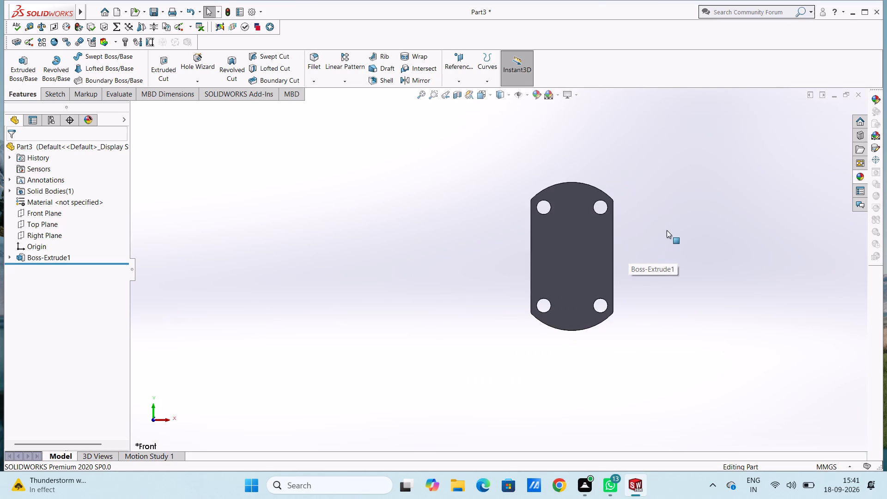
scroll(667, 230, down, 3)
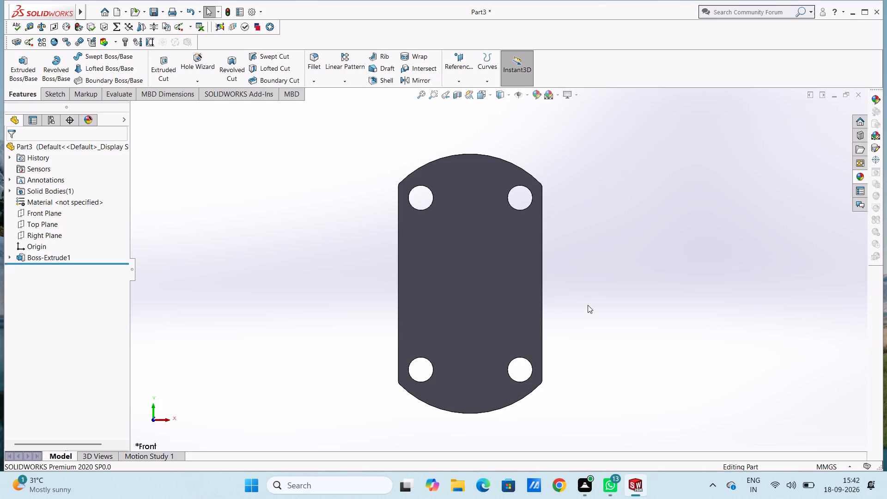
Start a sketch on the plate's back face and draw a 27 mm radius circle centred on the origin.
key(ctrl+2)
click(474, 274)
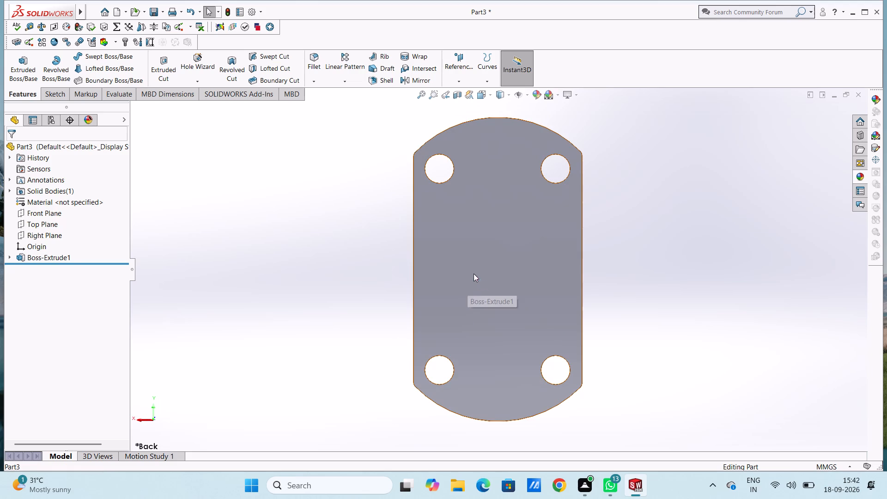
click(516, 252)
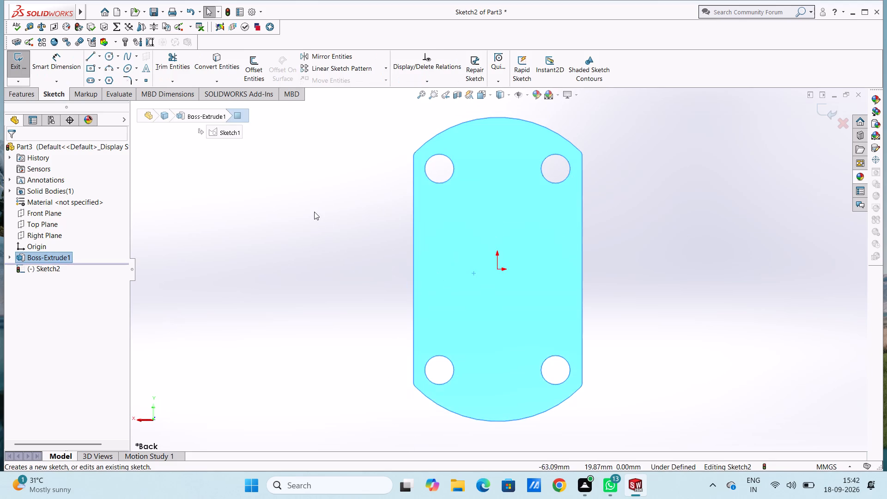
click(314, 212)
click(106, 55)
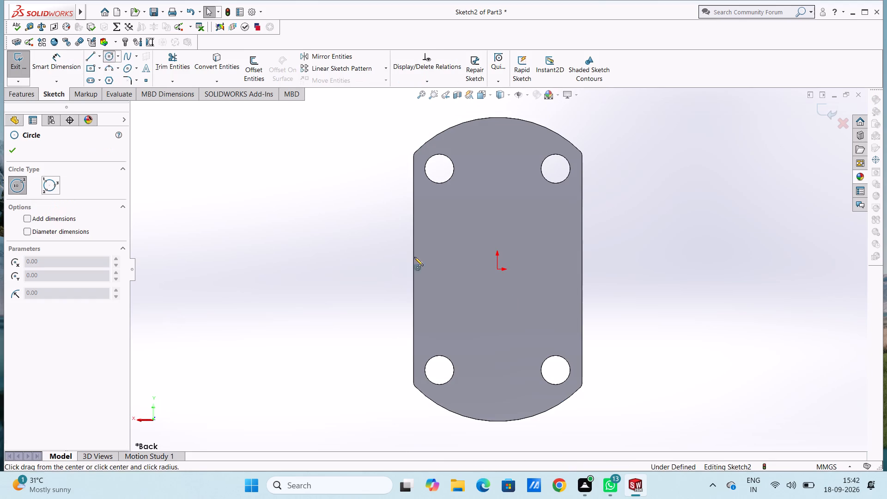
click(497, 269)
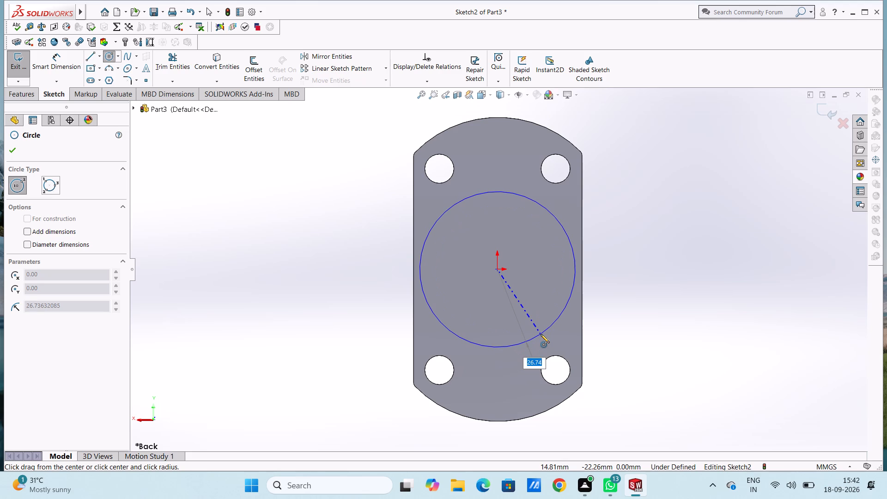
text(27)
key(Return)
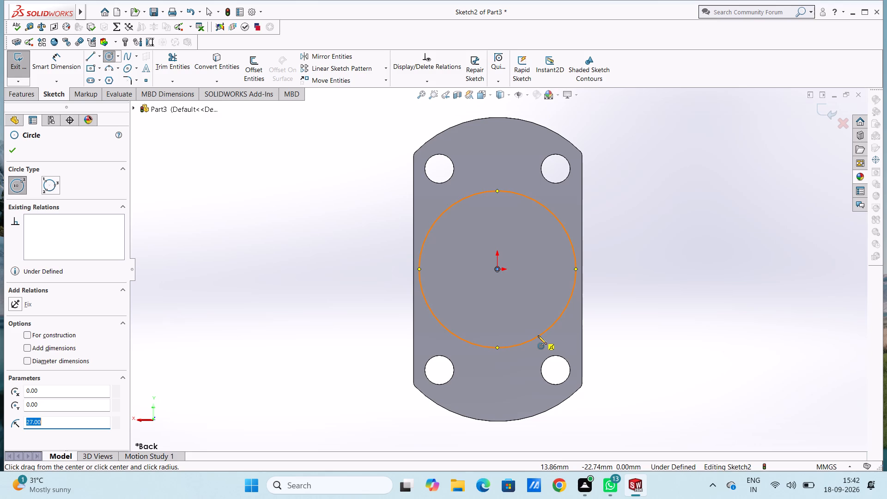
Draw a concentric 24 mm radius circle centred on the origin inside the first circle.
click(496, 269)
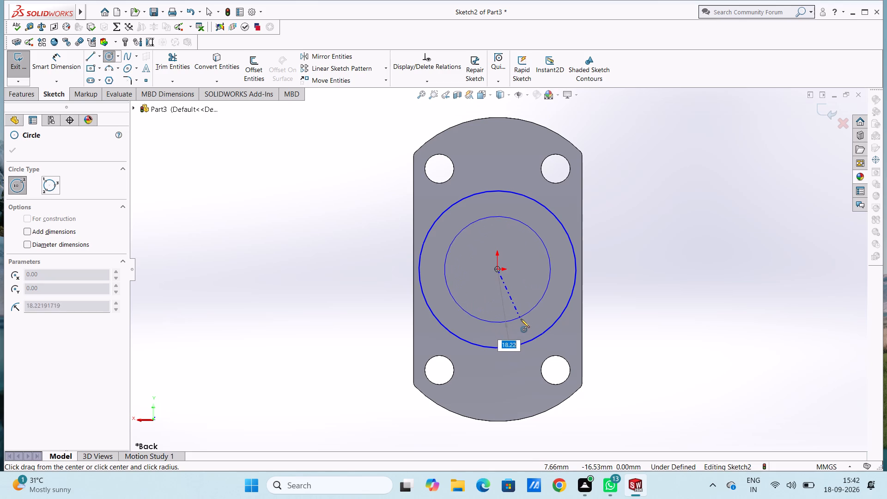
text(27)
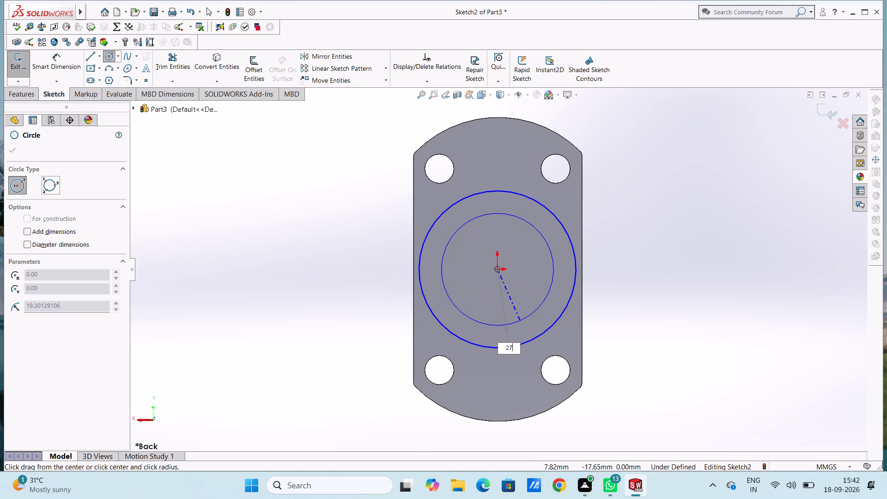
key(BackSpace)
key(4)
key(Return)
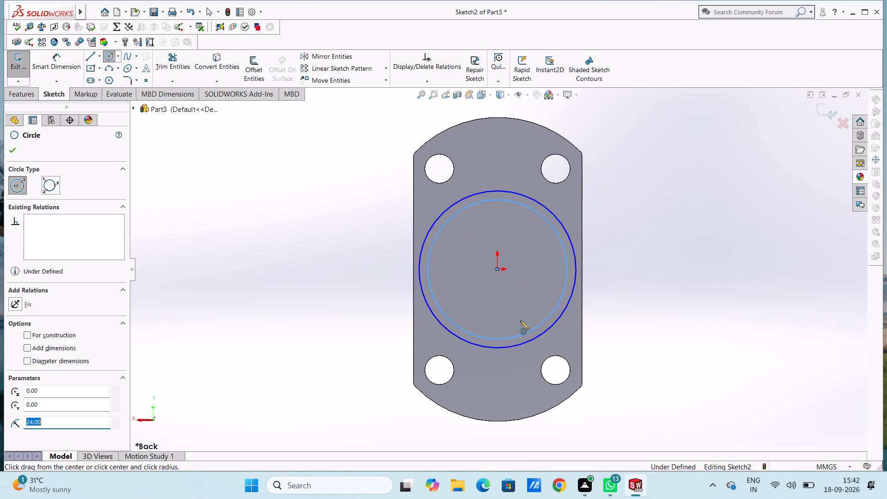
key(Escape)
key(Escape)
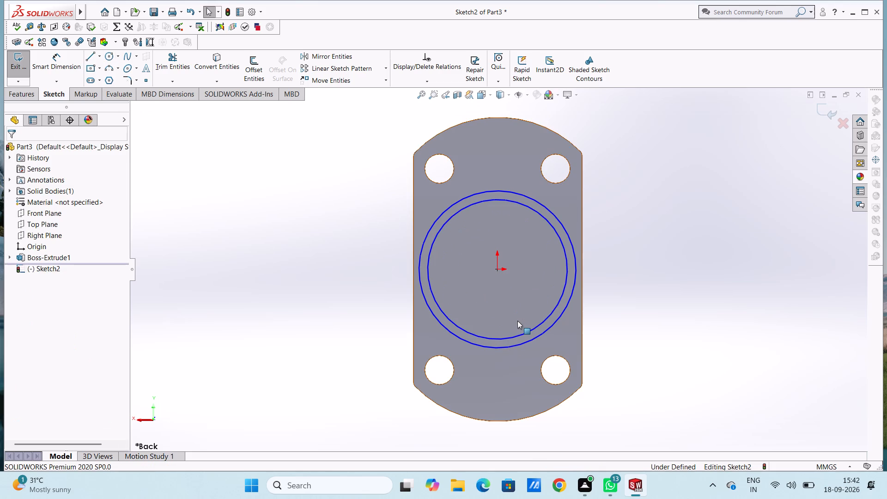
Add diameter dimensions to the outer and inner circles, keeping their sizes as drawn.
scroll(517, 321, up, 2)
click(68, 56)
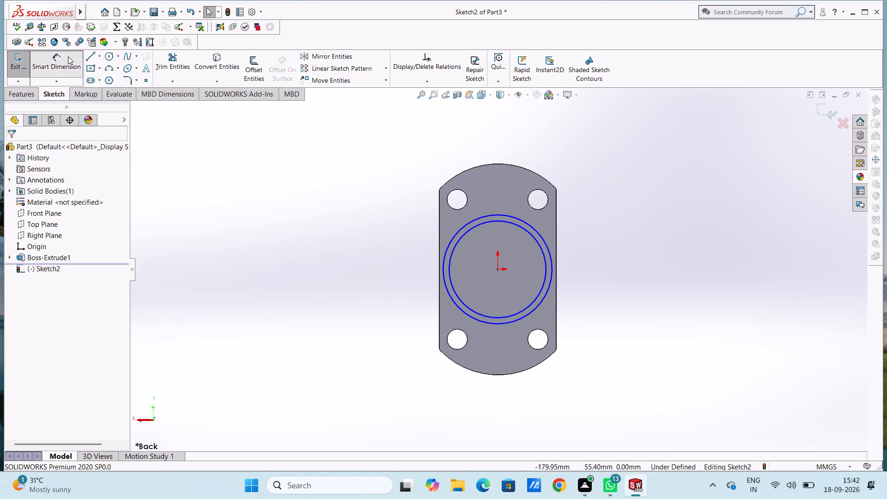
click(446, 251)
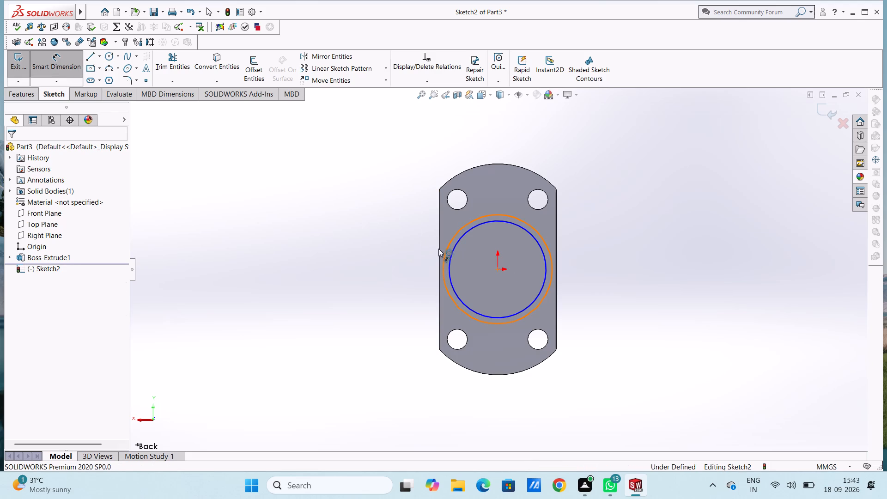
click(322, 199)
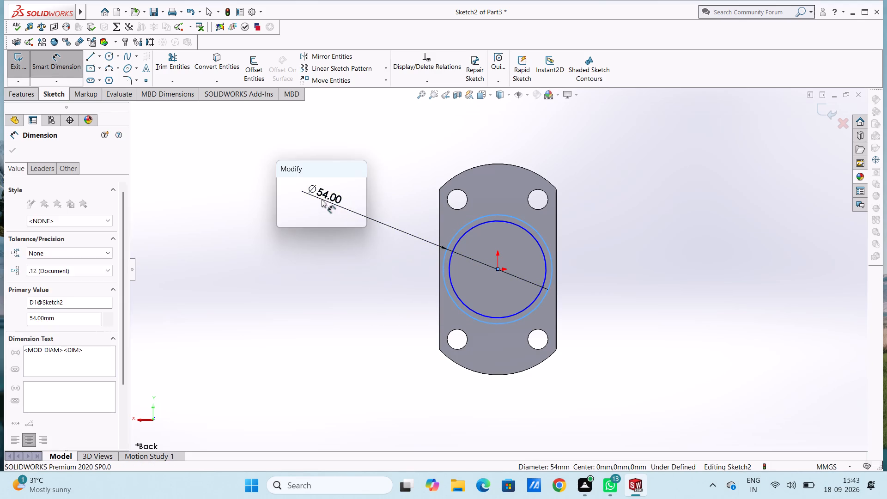
click(282, 182)
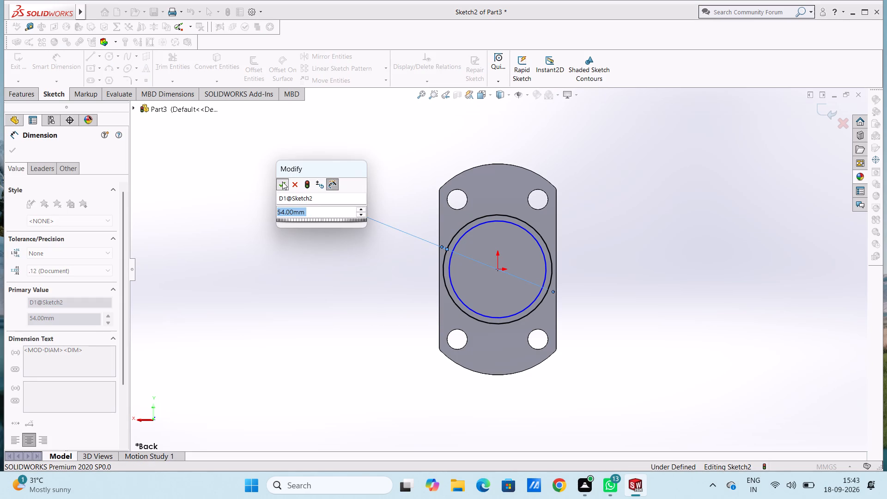
click(450, 266)
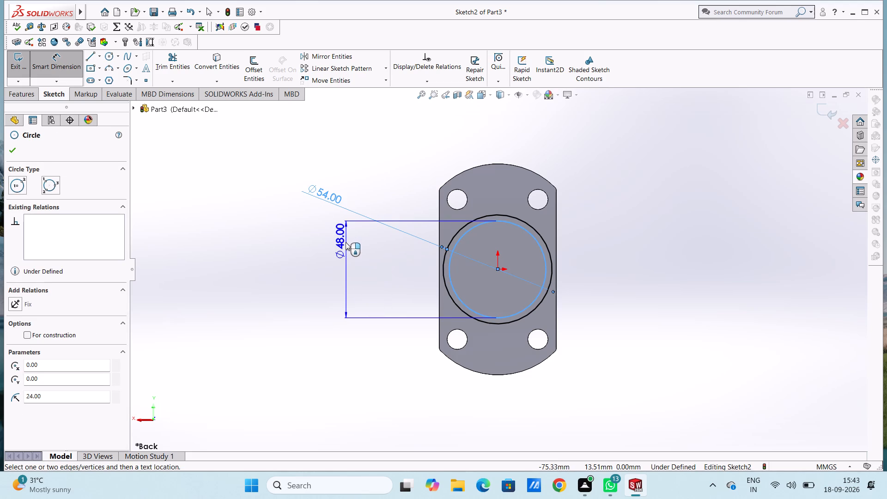
click(260, 354)
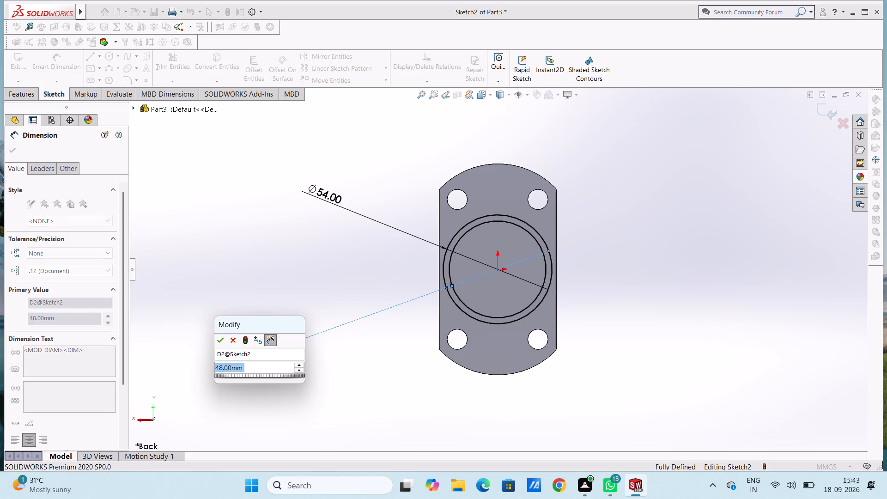
click(220, 342)
click(259, 274)
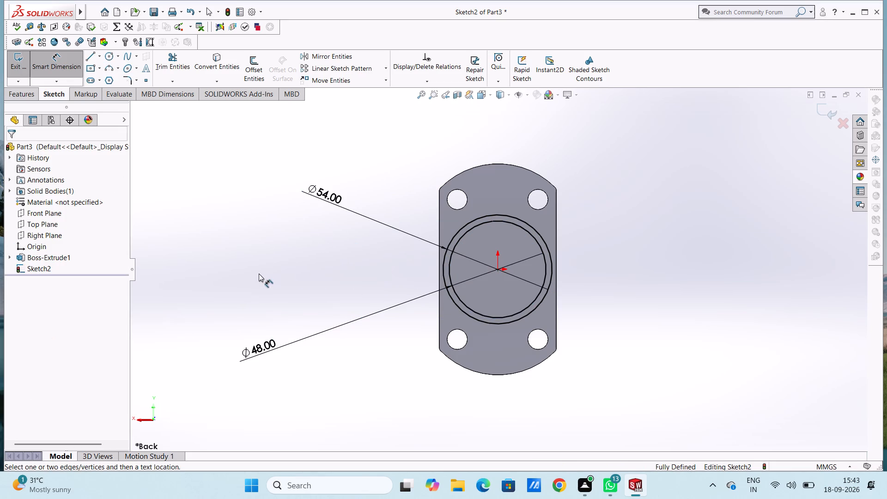
Extrude the ring profile between the 54 mm and 48 mm circles 6 mm outward from the plate's back face.
middle_drag(333, 254, 313, 260)
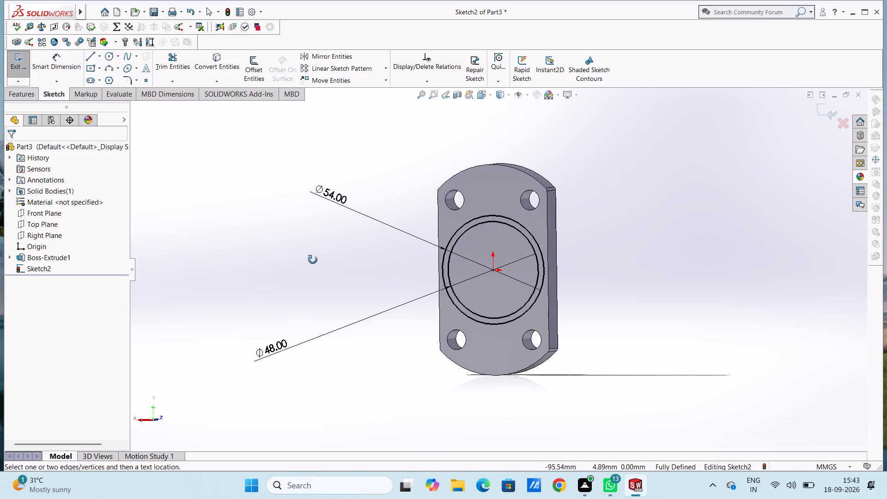
middle_drag(313, 260, 300, 261)
click(42, 66)
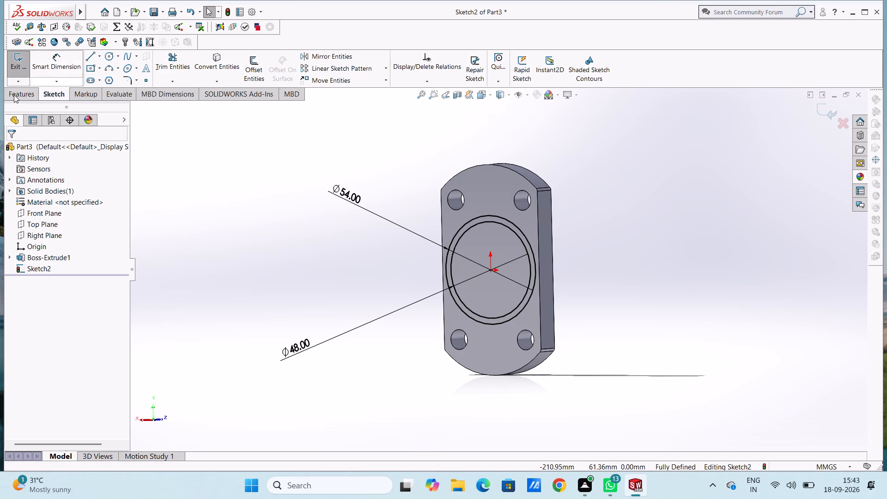
click(15, 95)
click(14, 68)
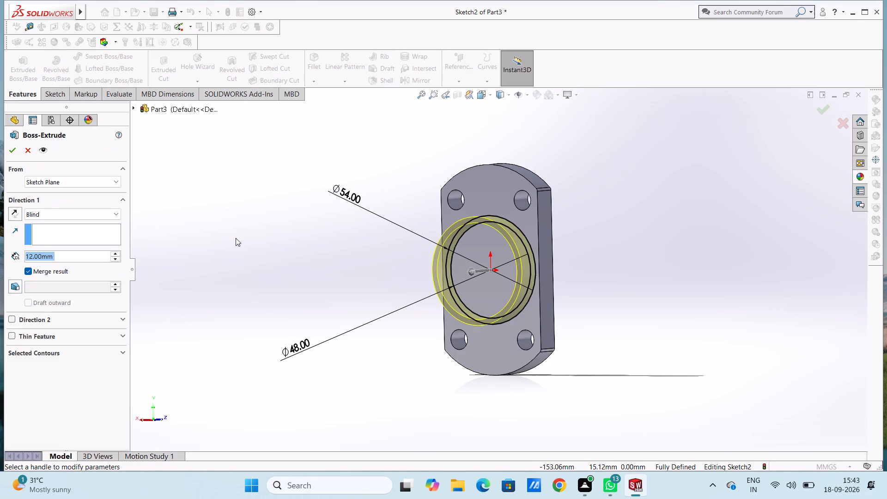
key(6)
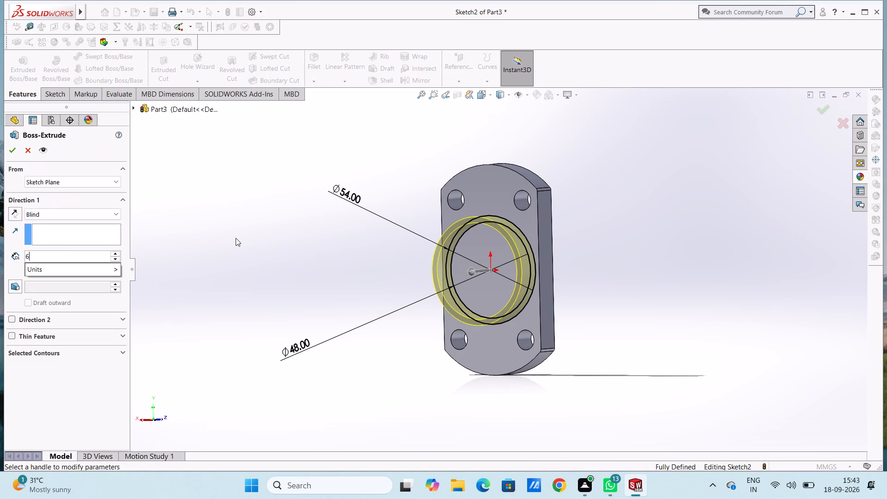
key(Return)
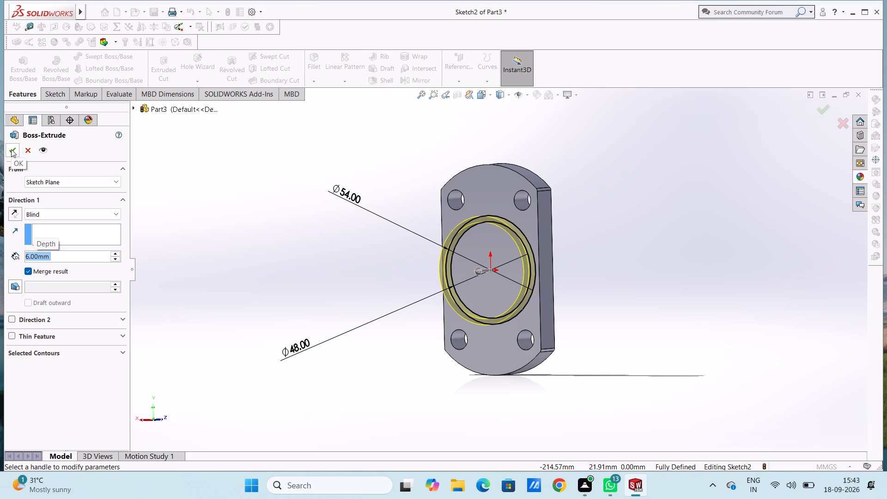
click(11, 149)
click(274, 232)
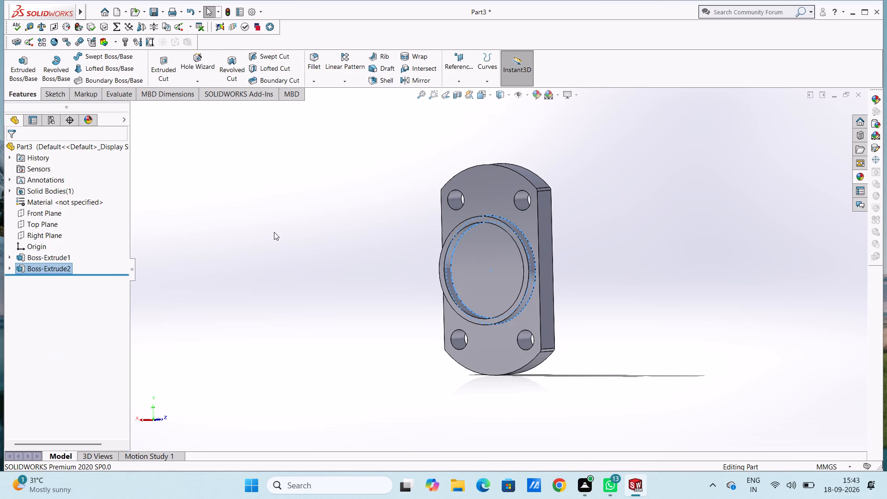
Start a sketch on the back face inside the raised ring and draw an 8 mm radius circle centred on the origin.
middle_drag(278, 227, 269, 235)
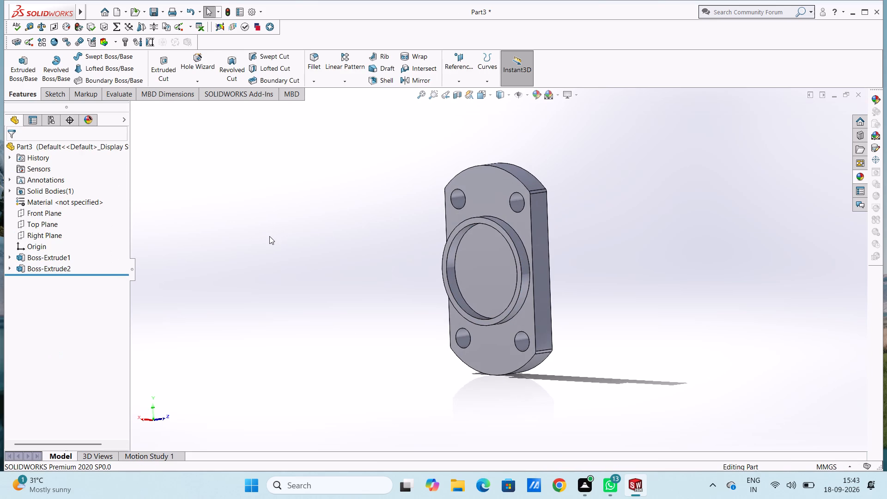
key(ctrl+7)
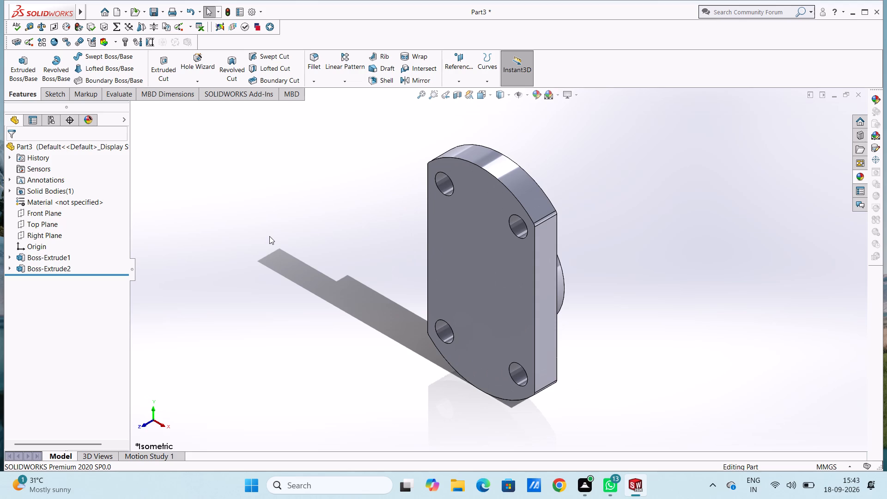
key(ctrl+2)
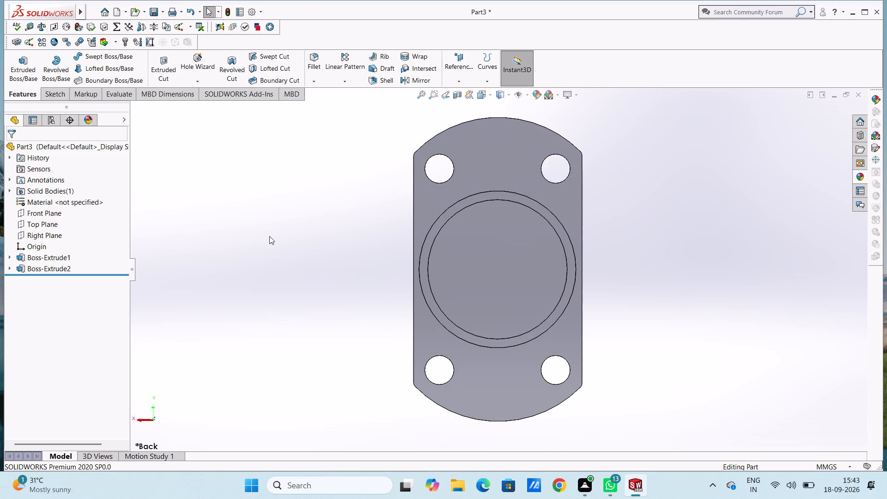
click(483, 270)
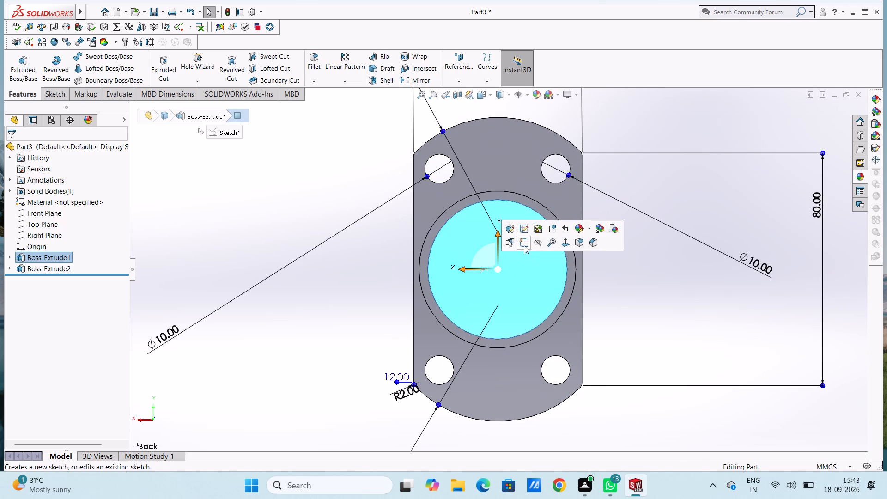
click(524, 245)
click(262, 242)
middle_drag(363, 290, 335, 301)
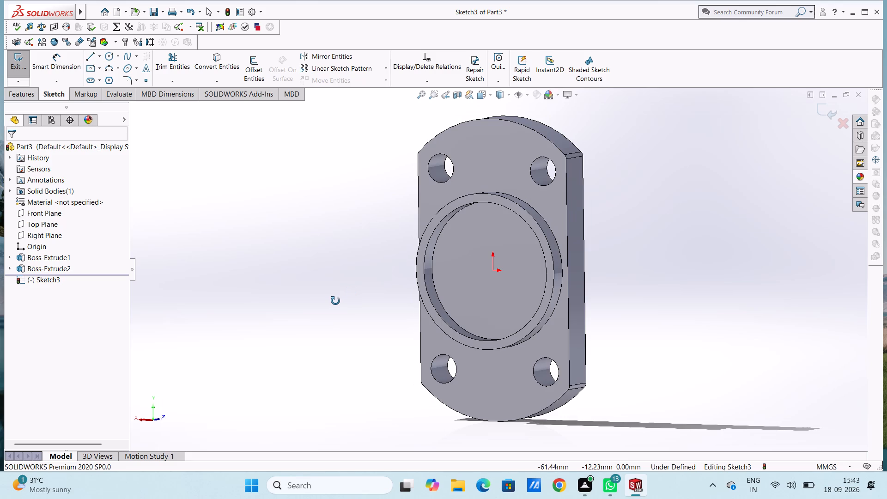
middle_drag(335, 301, 352, 302)
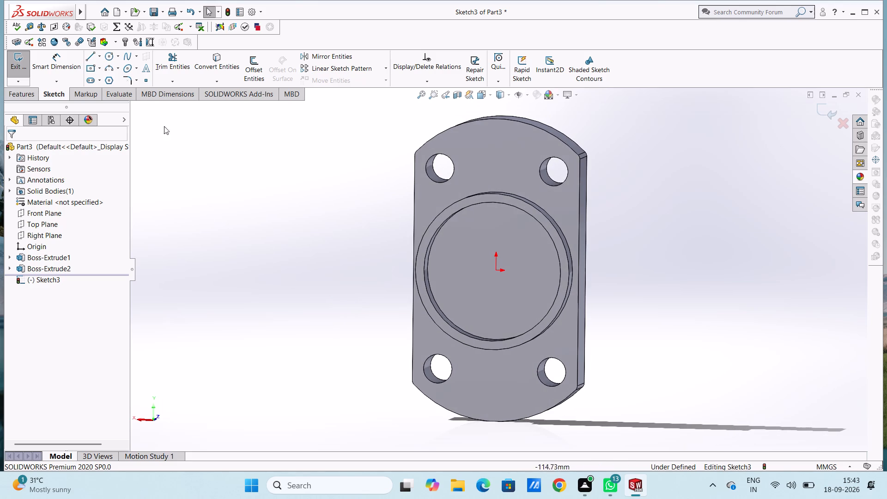
click(115, 56)
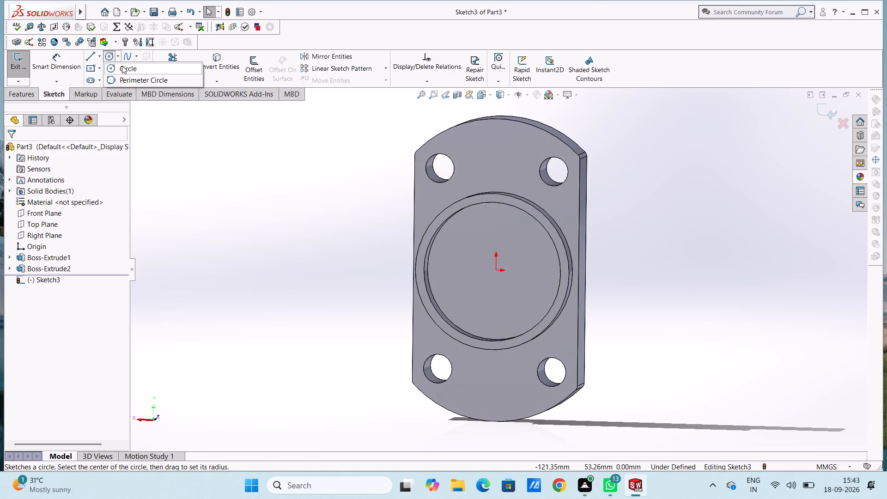
click(122, 66)
click(497, 271)
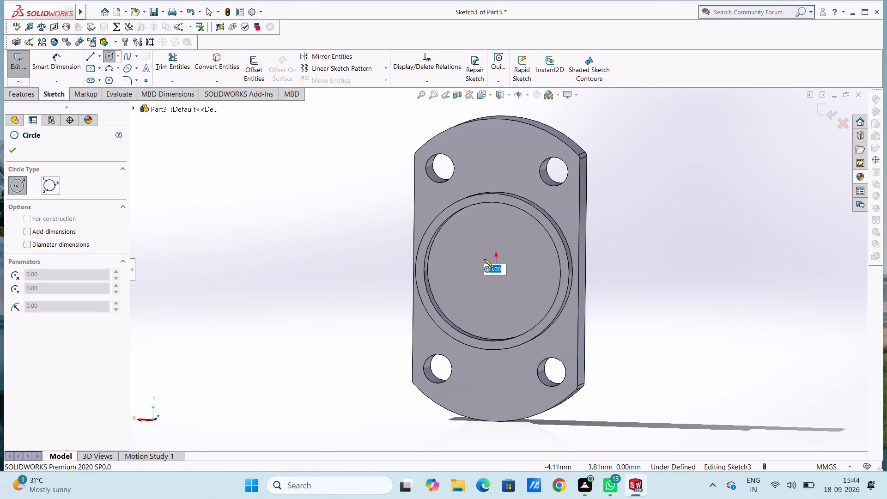
text(16)
key(BackSpace)
key(BackSpace)
key(8)
key(Return)
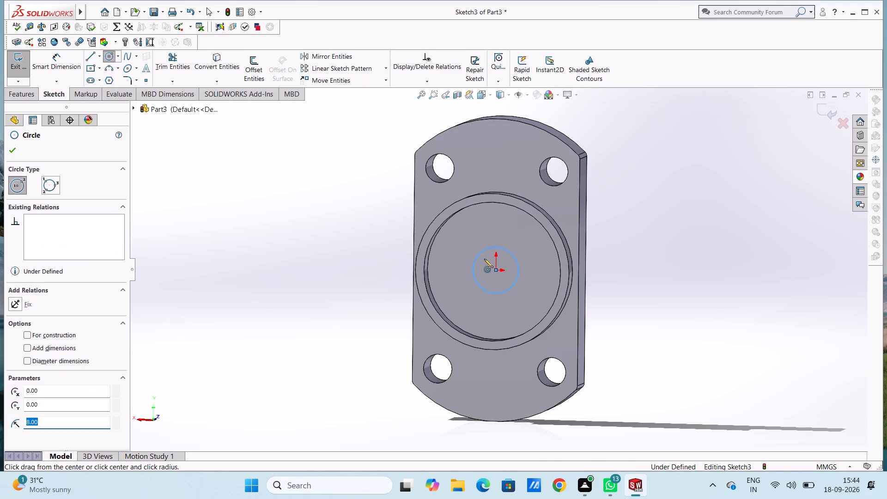
Draw a concentric 17 mm radius circle centred on the origin around the 8 mm radius circle.
click(495, 269)
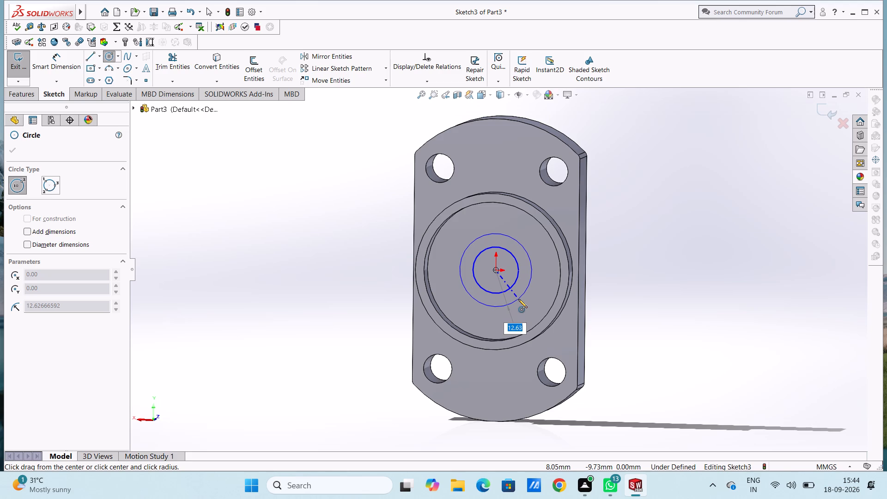
text(17)
key(Return)
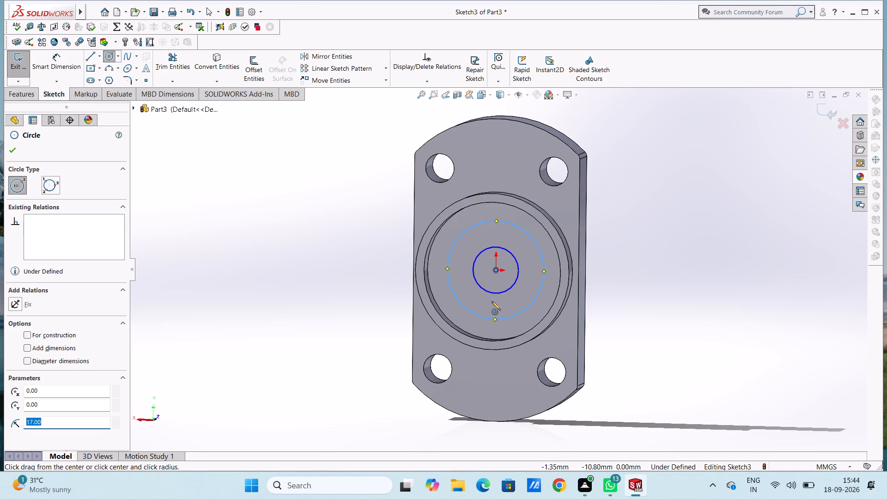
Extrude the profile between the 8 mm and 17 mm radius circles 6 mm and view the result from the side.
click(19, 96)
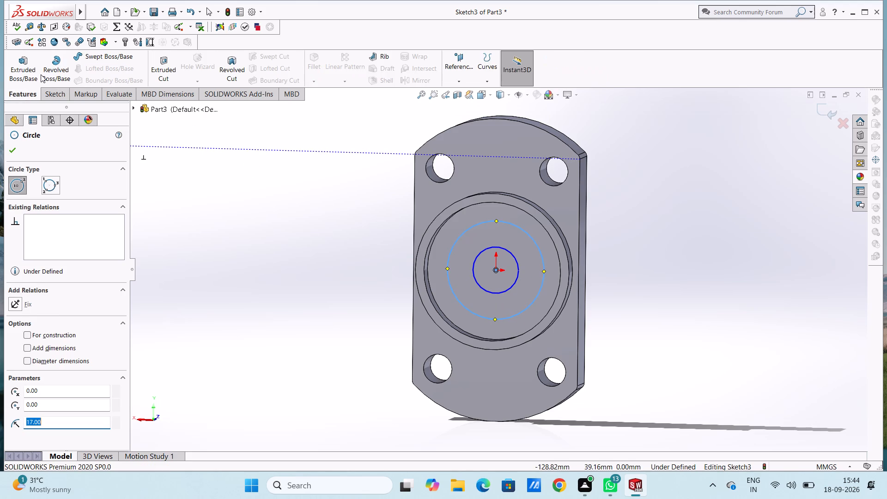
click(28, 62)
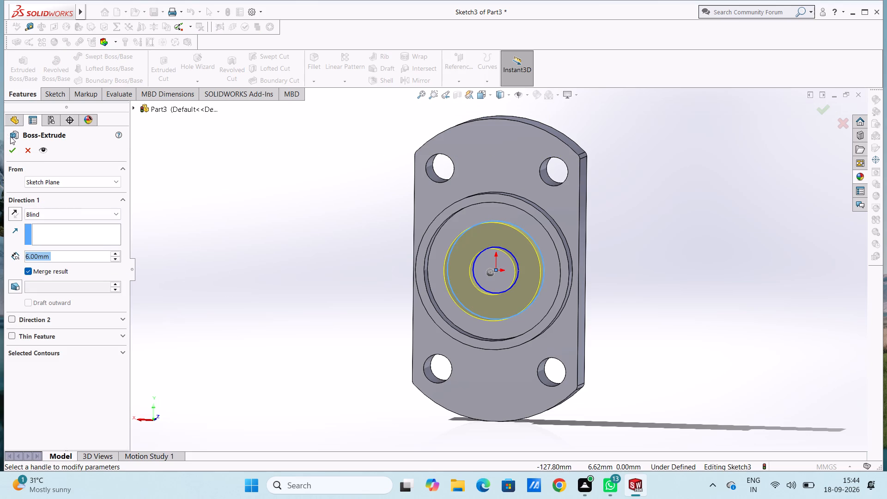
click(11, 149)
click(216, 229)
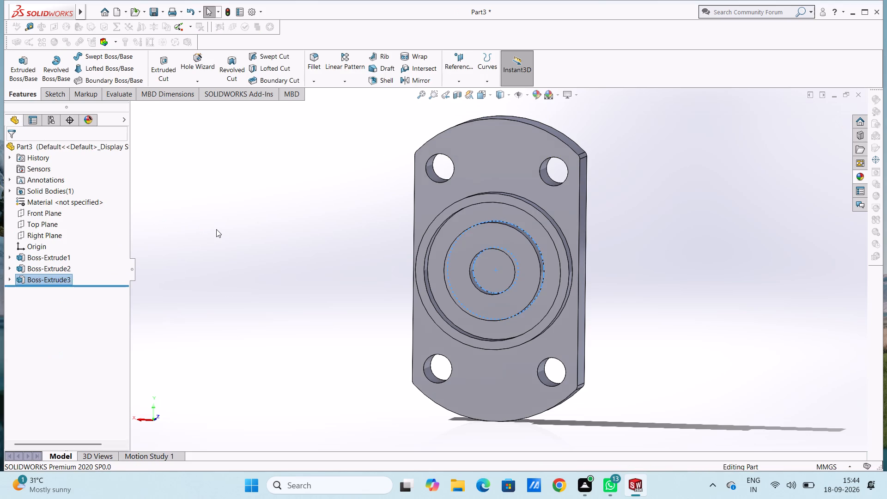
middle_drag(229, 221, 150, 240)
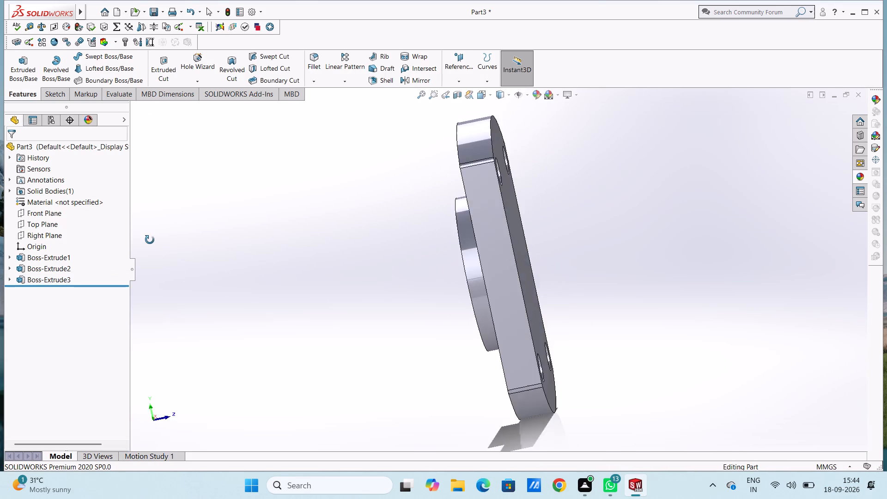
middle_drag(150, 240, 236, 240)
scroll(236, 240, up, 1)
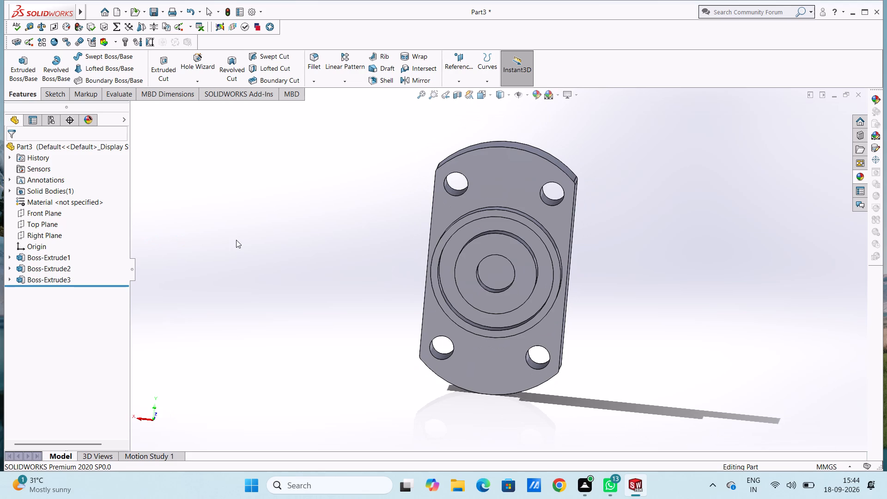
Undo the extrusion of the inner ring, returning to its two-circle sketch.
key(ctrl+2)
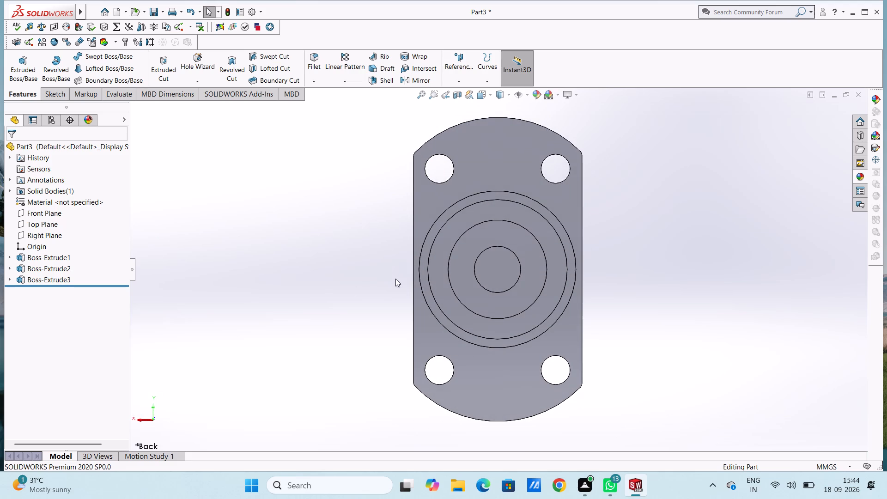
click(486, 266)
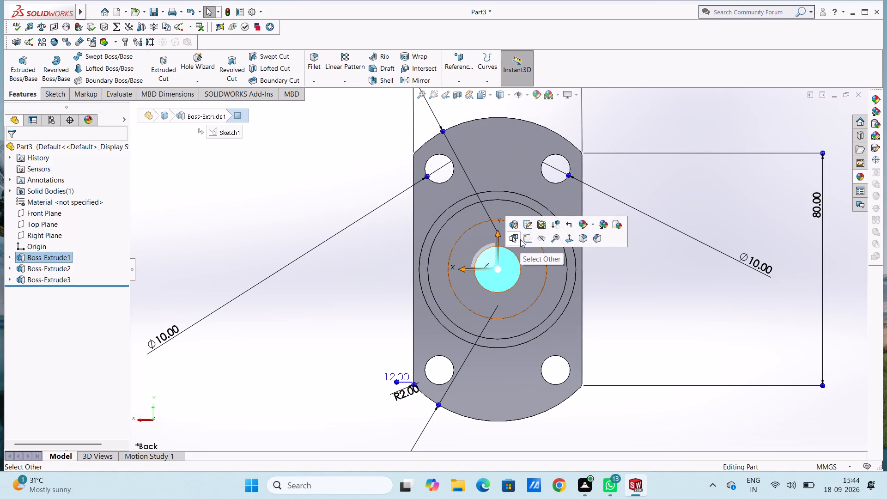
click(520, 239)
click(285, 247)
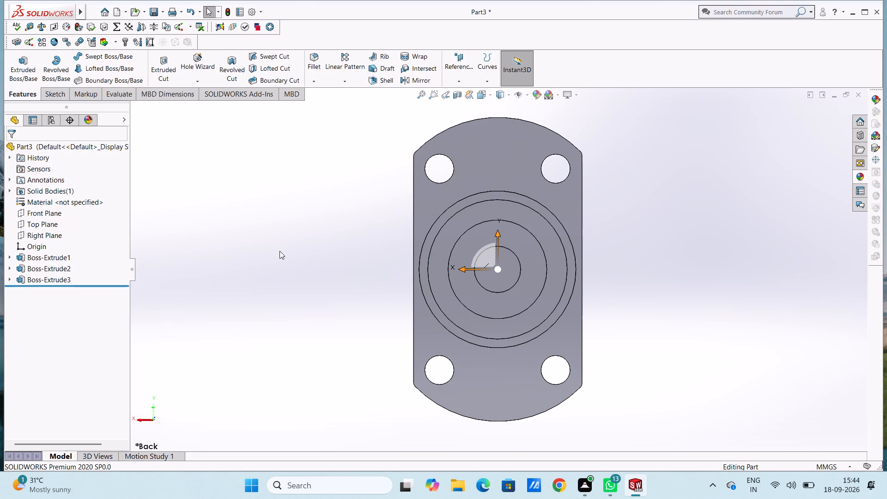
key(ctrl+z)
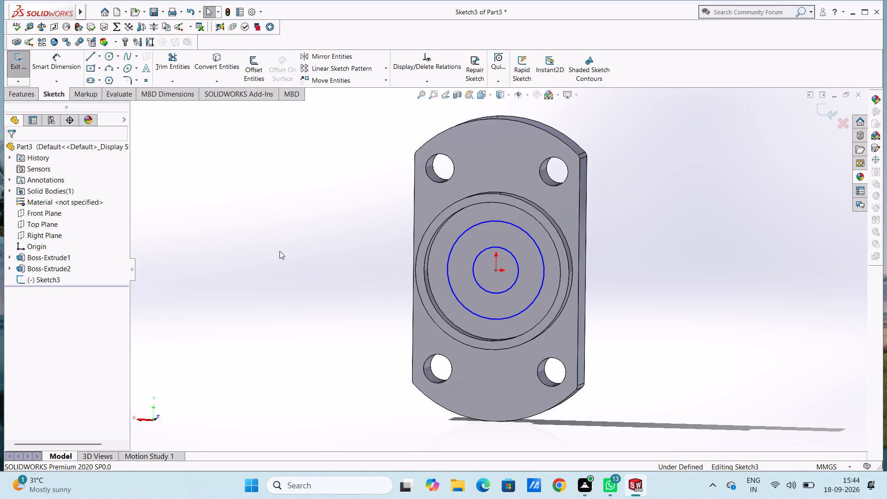
Extrude the profile between the 8 mm and 17 mm radius circles 6 mm as a blind, merged boss.
click(26, 92)
click(24, 65)
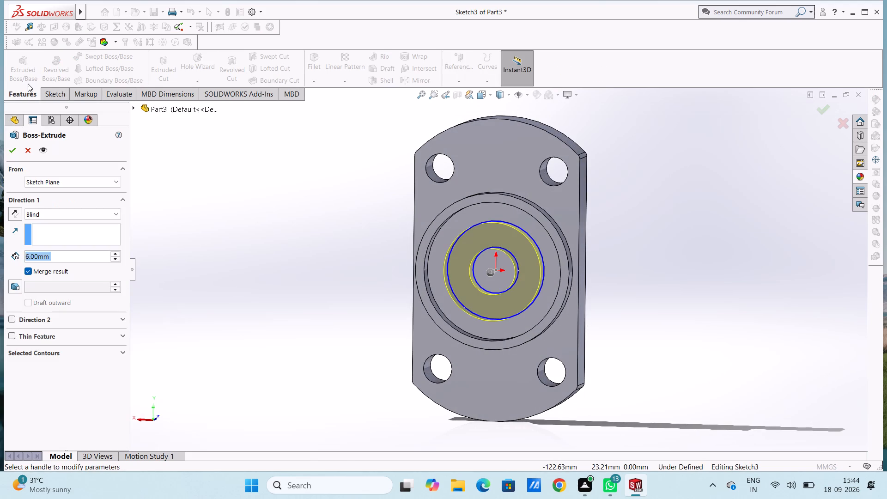
click(13, 150)
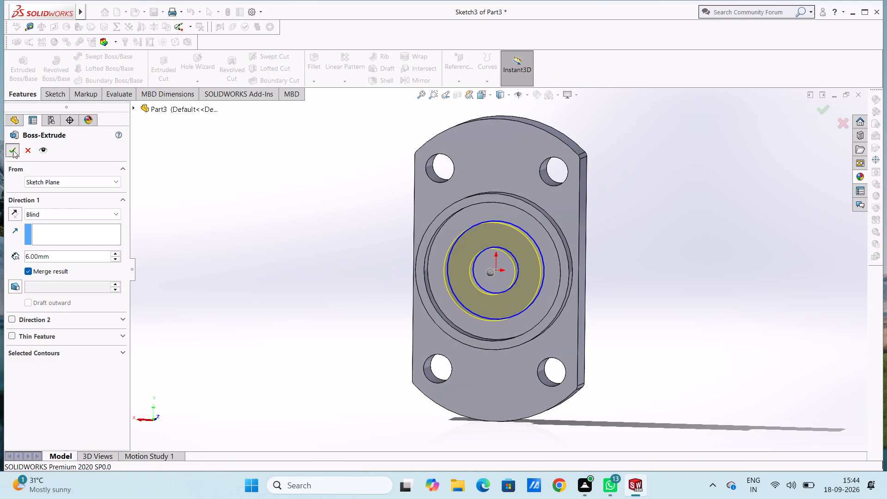
middle_drag(188, 160, 193, 163)
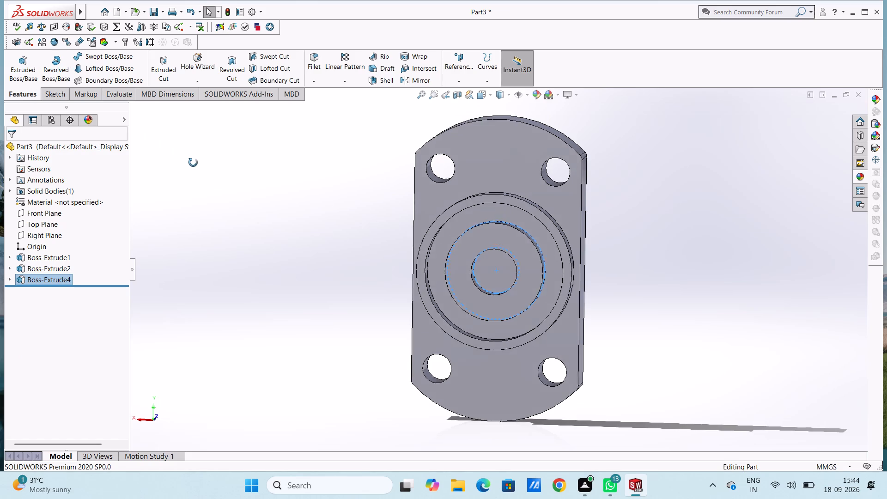
middle_drag(193, 163, 201, 167)
click(202, 192)
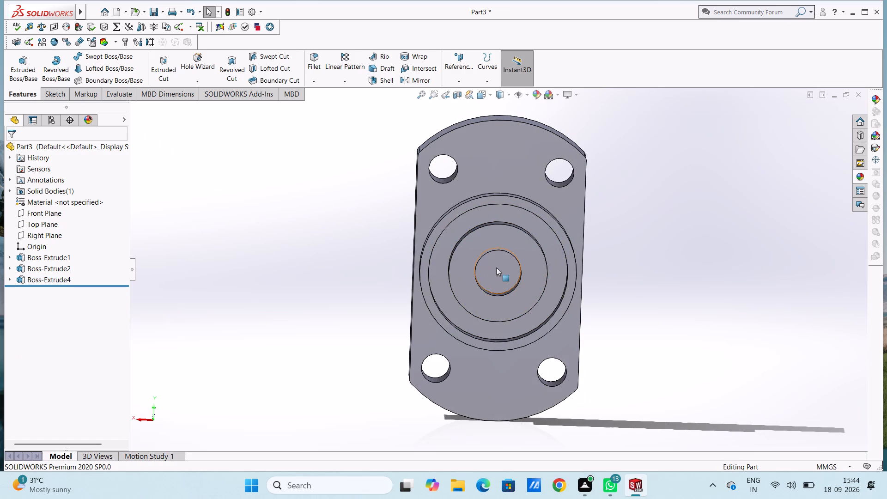
Sketch two origin-centred circles of 17 mm and 8 mm radius on the round plate face inside the inner ring.
click(497, 270)
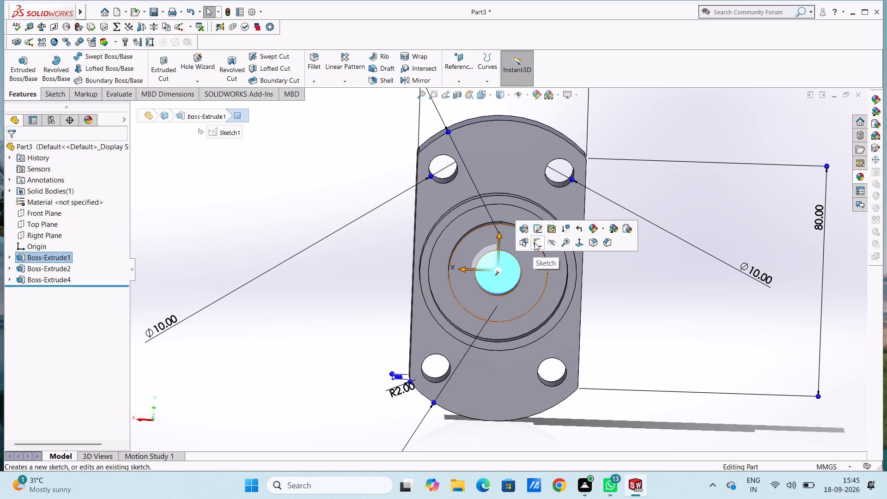
click(215, 196)
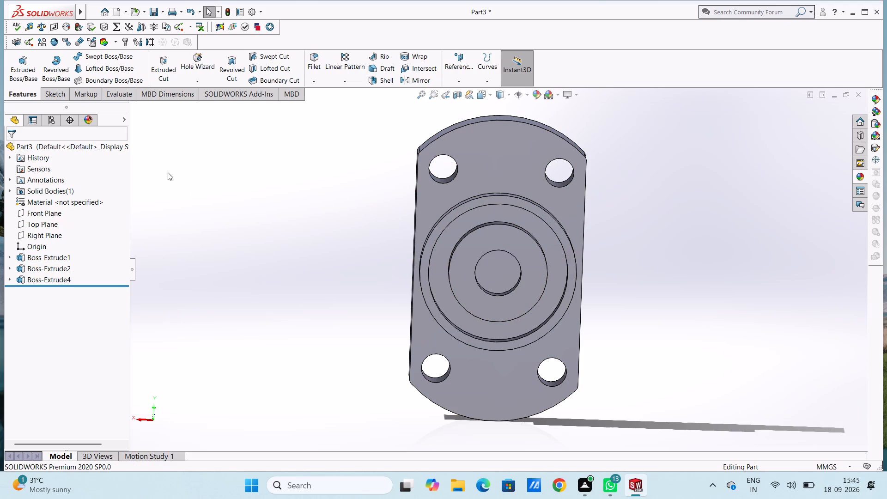
click(491, 271)
click(531, 245)
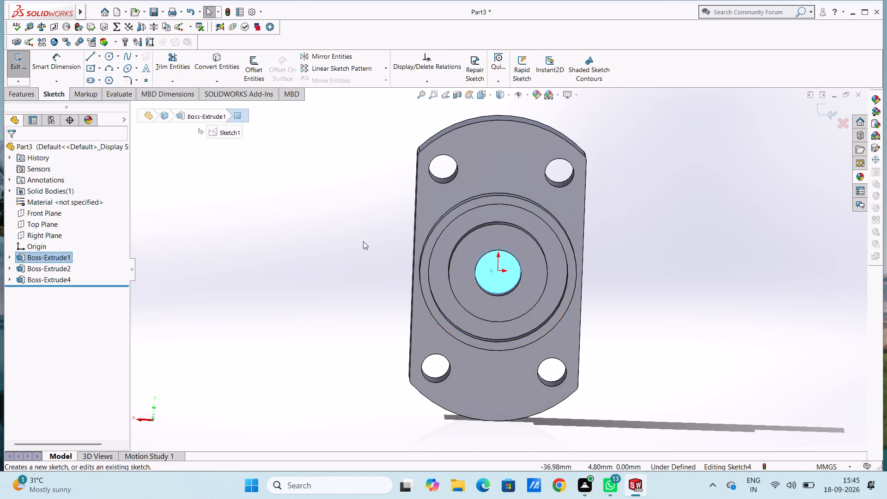
click(253, 200)
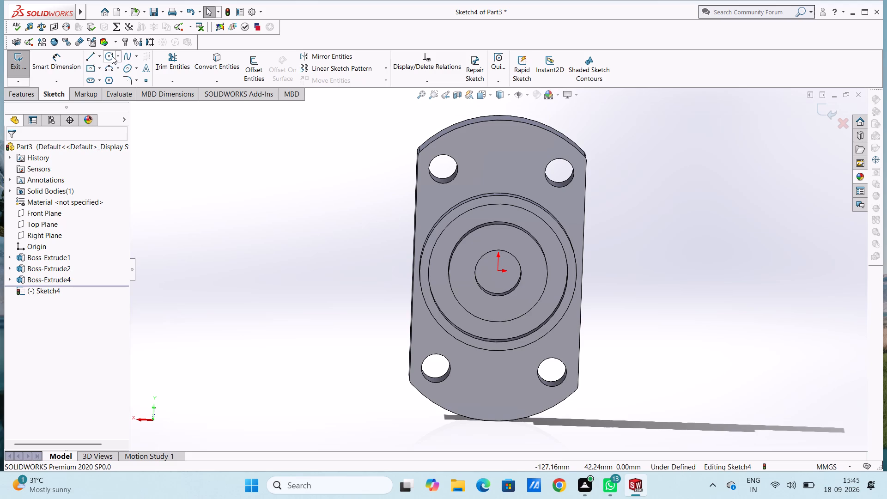
click(112, 55)
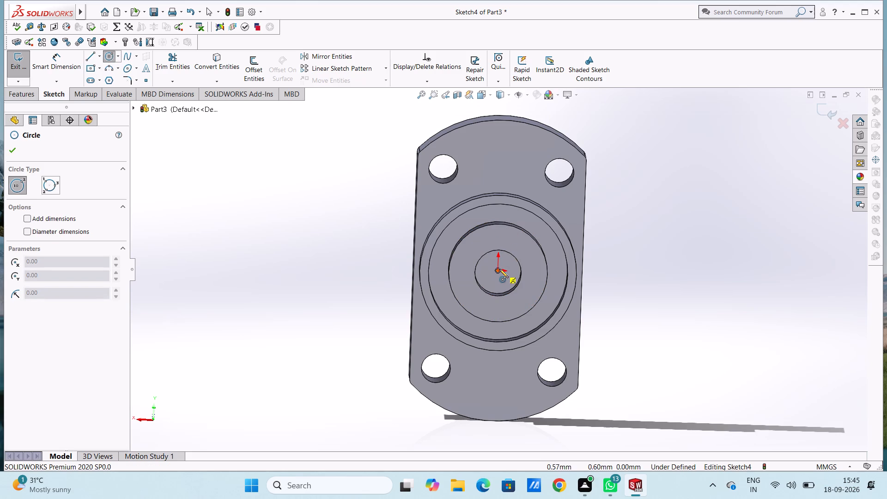
click(499, 269)
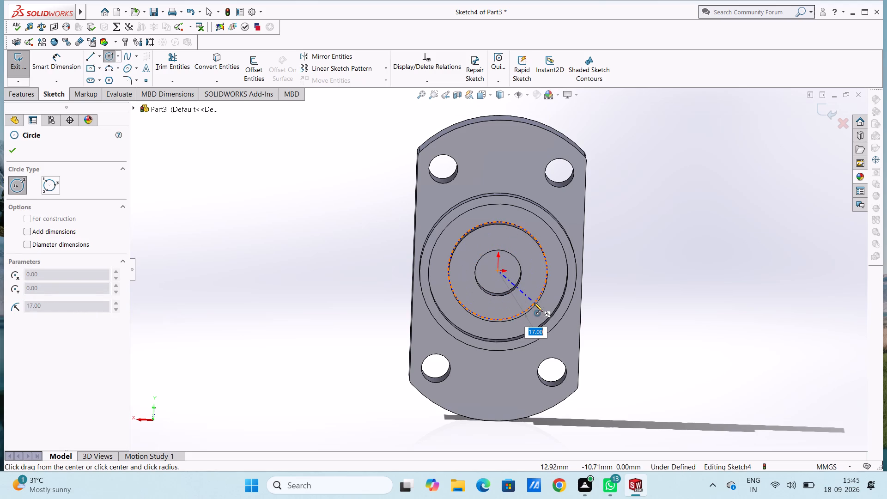
click(534, 303)
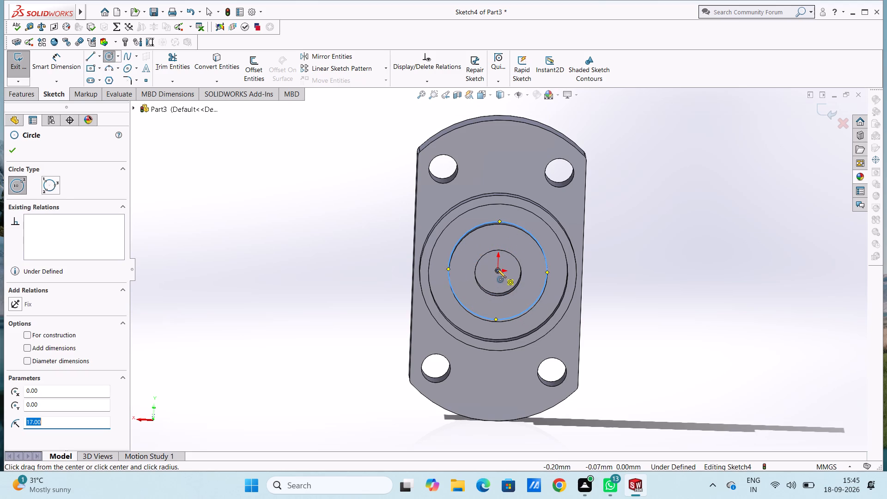
click(497, 268)
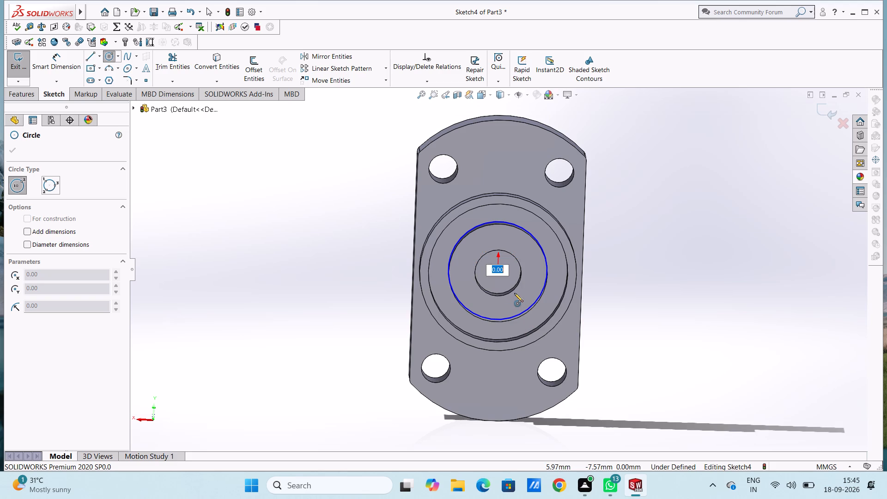
key(8)
key(Return)
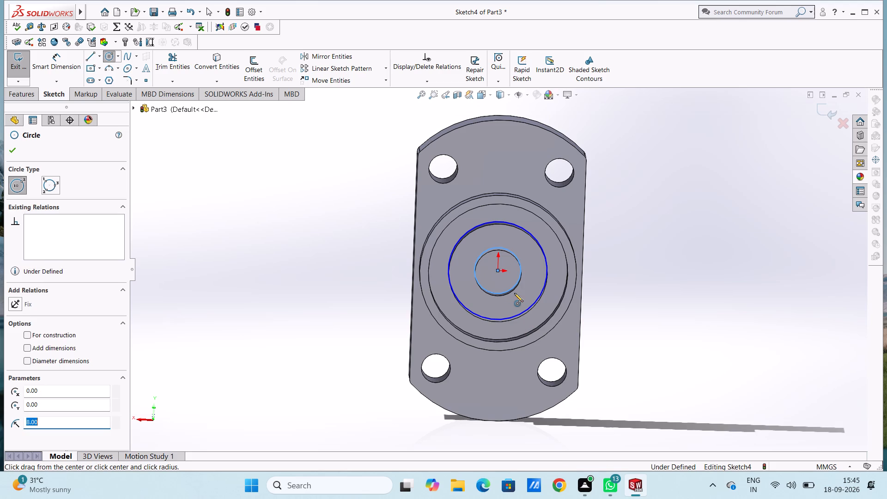
Dimension the outer circle's diameter as 34 mm and the inner circle's diameter as 16 mm.
click(66, 49)
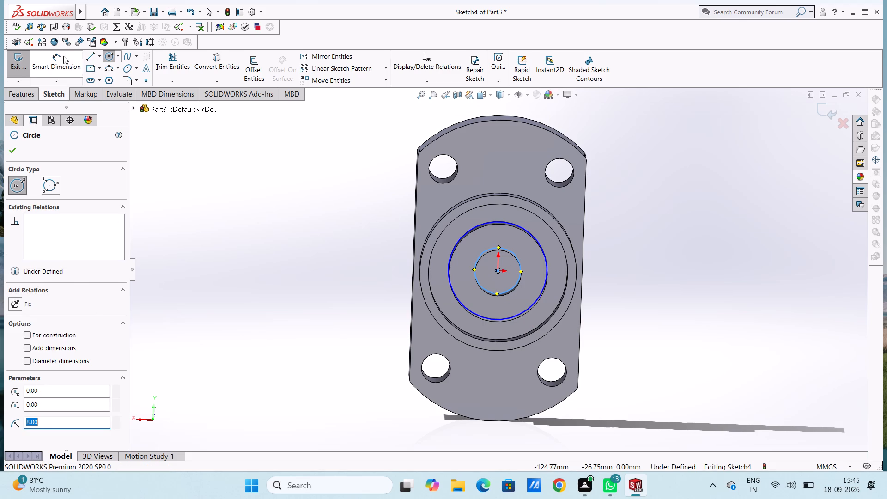
click(63, 56)
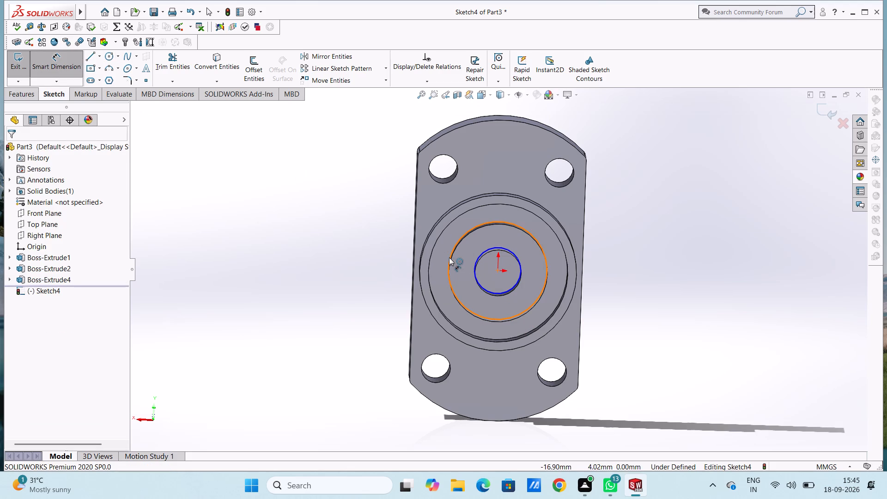
click(449, 257)
click(329, 180)
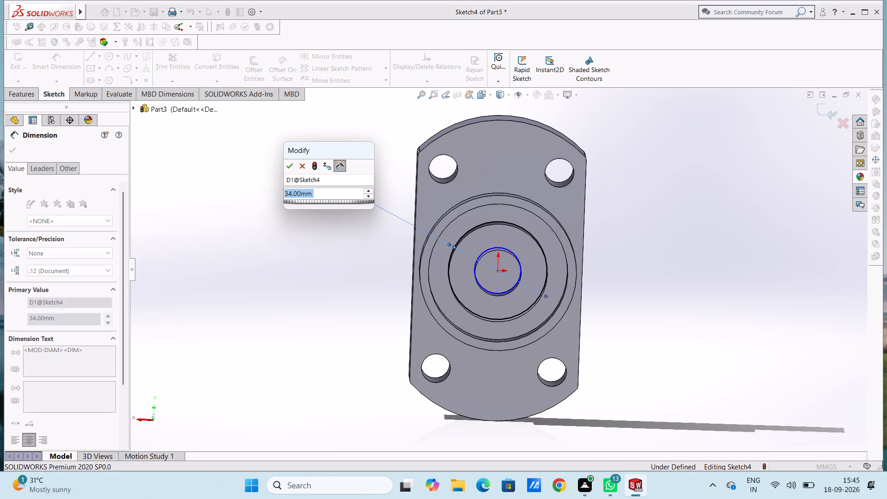
click(285, 168)
click(278, 170)
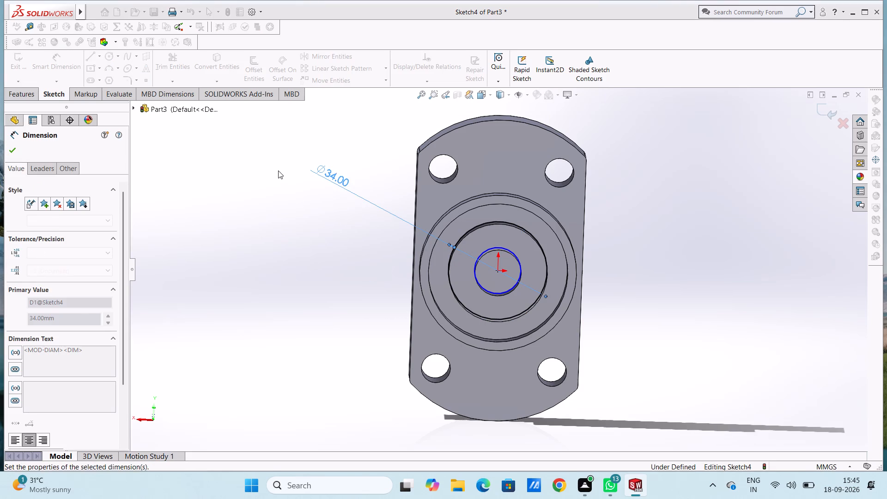
click(477, 257)
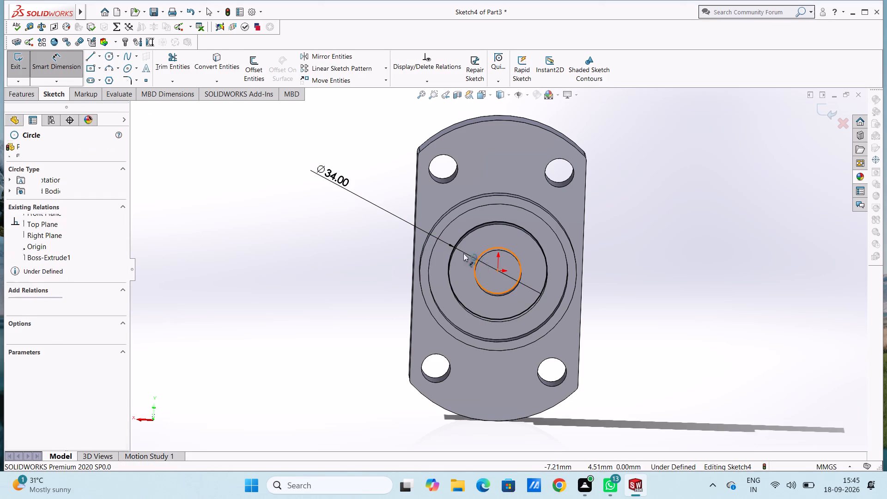
click(238, 208)
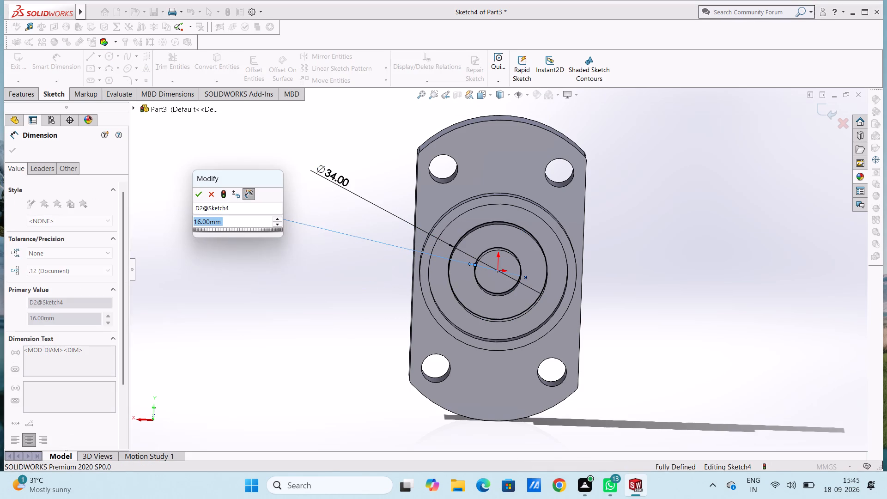
click(196, 196)
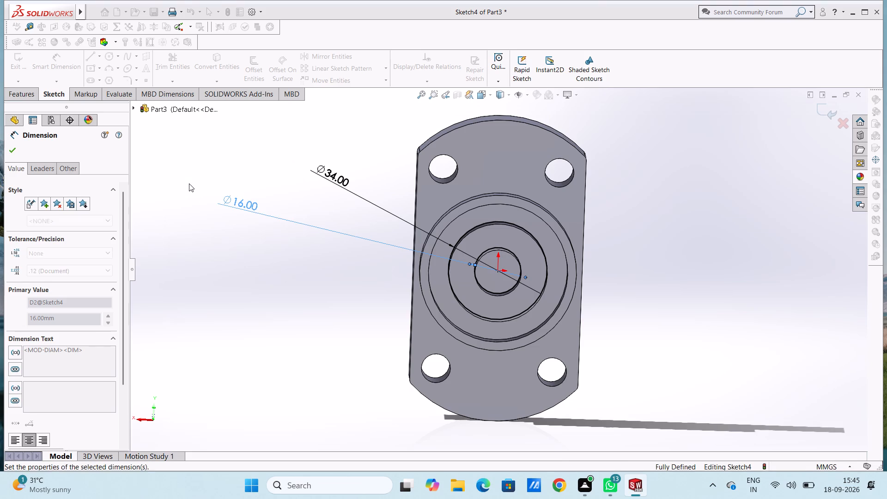
click(189, 182)
key(Escape)
key(Escape)
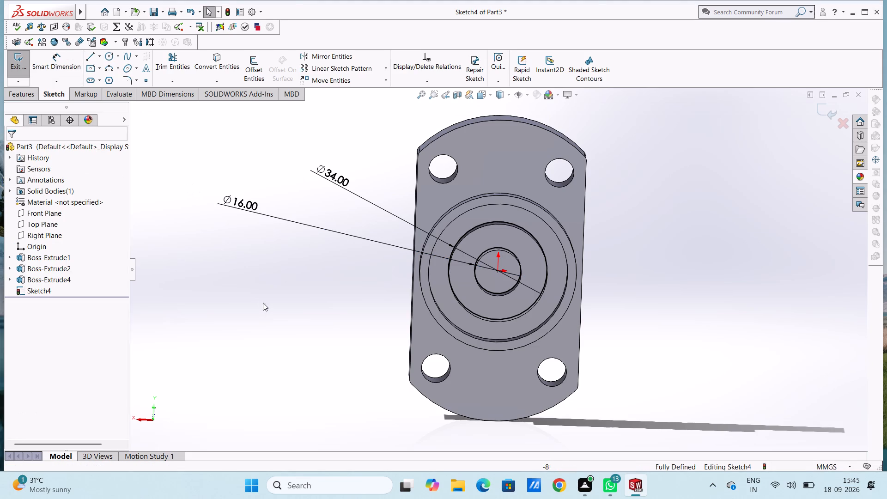
Extrude the two-circle profile 28 mm blind in the reversed direction, through the plate to its opposite side, merging the result.
middle_drag(291, 316, 221, 315)
scroll(220, 315, up, 1)
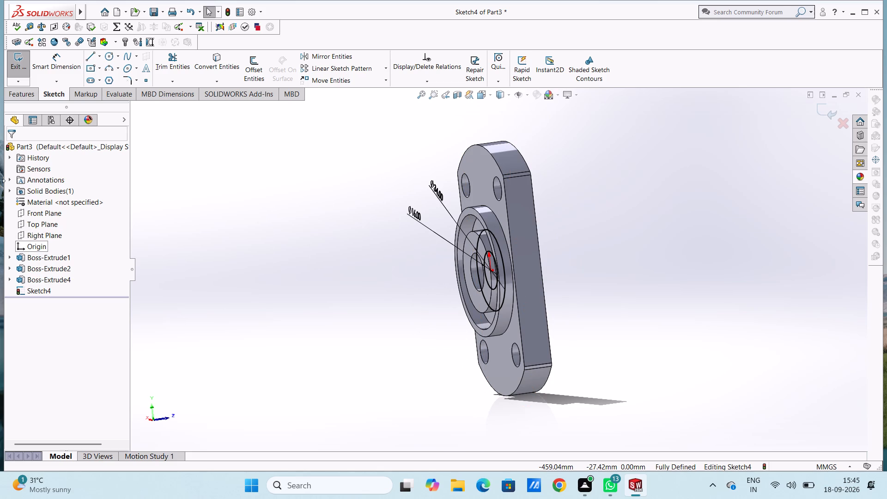
click(27, 97)
click(23, 69)
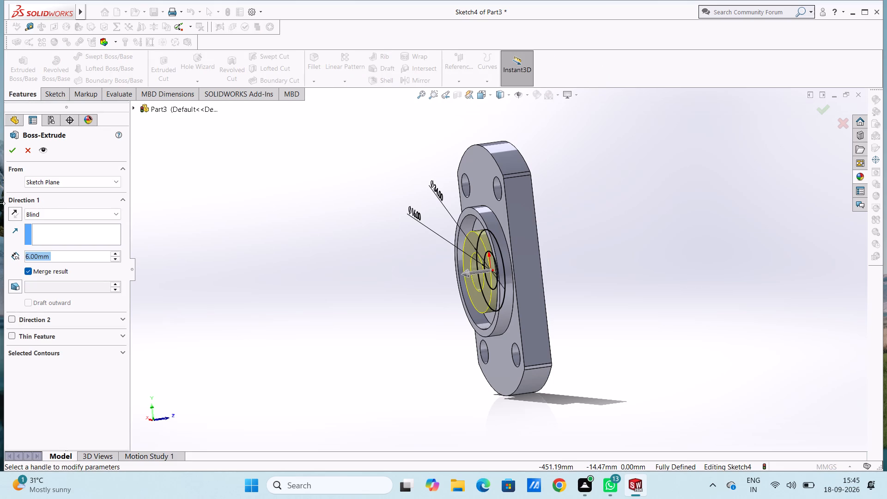
click(15, 212)
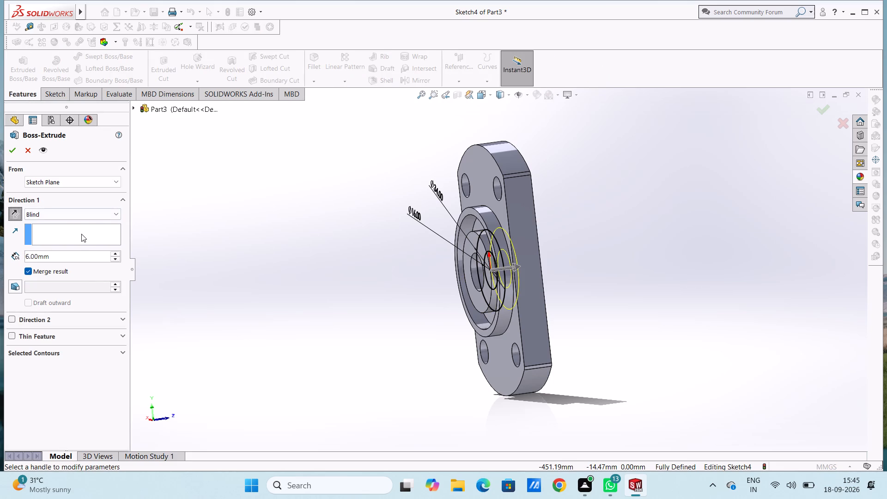
double_click(87, 256)
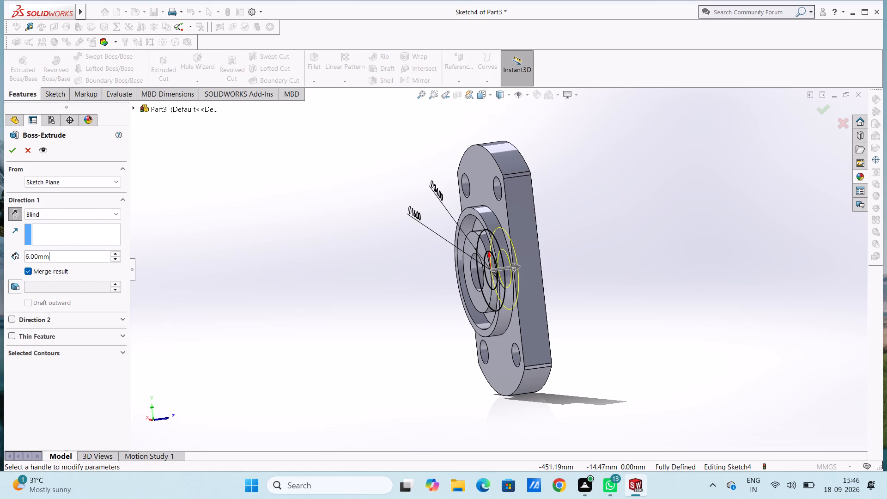
double_click(87, 255)
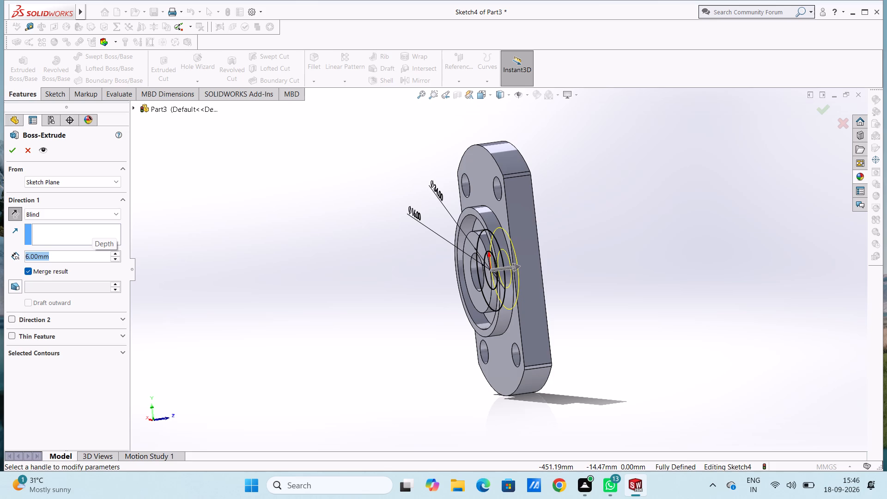
text(28)
key(Return)
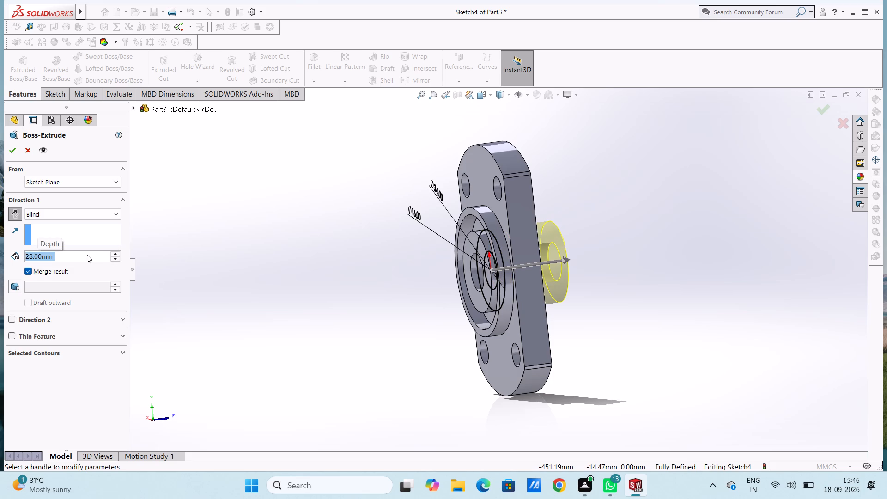
click(14, 152)
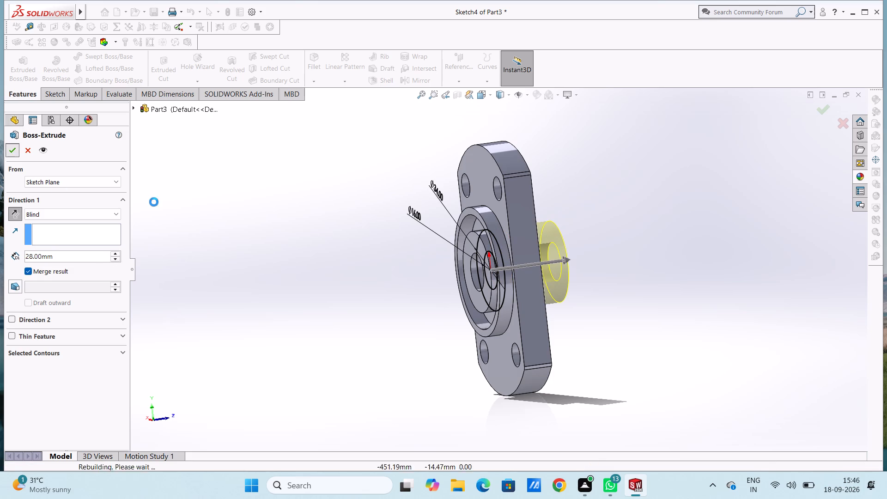
click(210, 207)
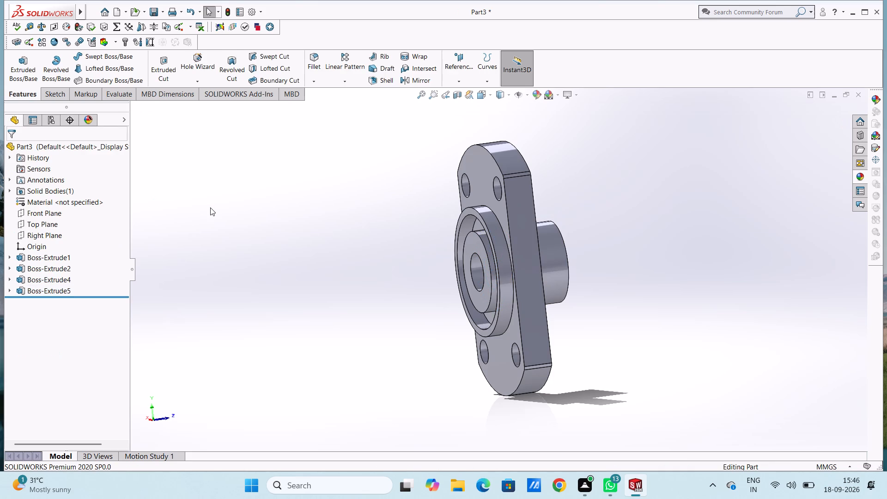
From the front view, sketch an origin-centred 8 mm radius circle on the plate face at the bottom of the new boss's bore.
key(ctrl+1)
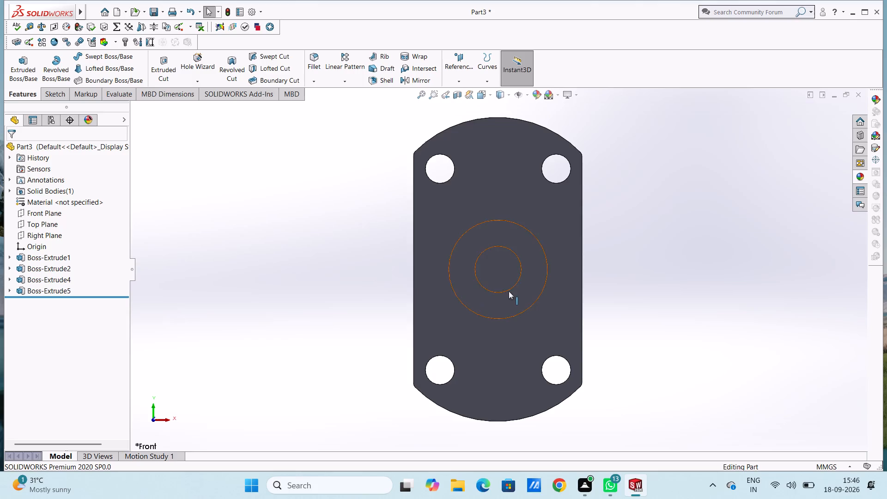
click(498, 268)
click(536, 244)
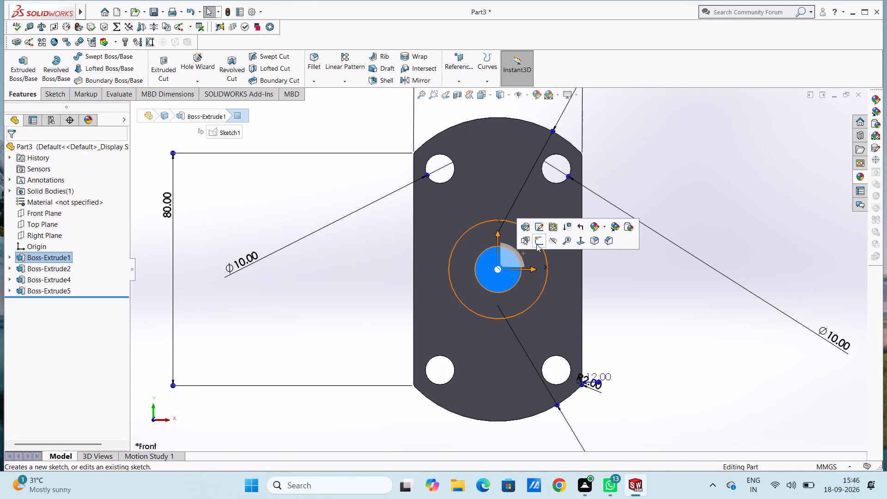
click(354, 273)
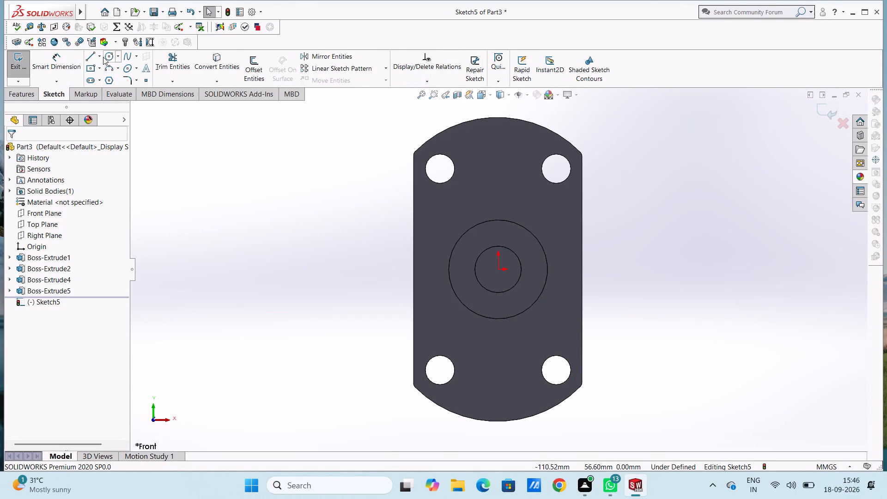
click(104, 57)
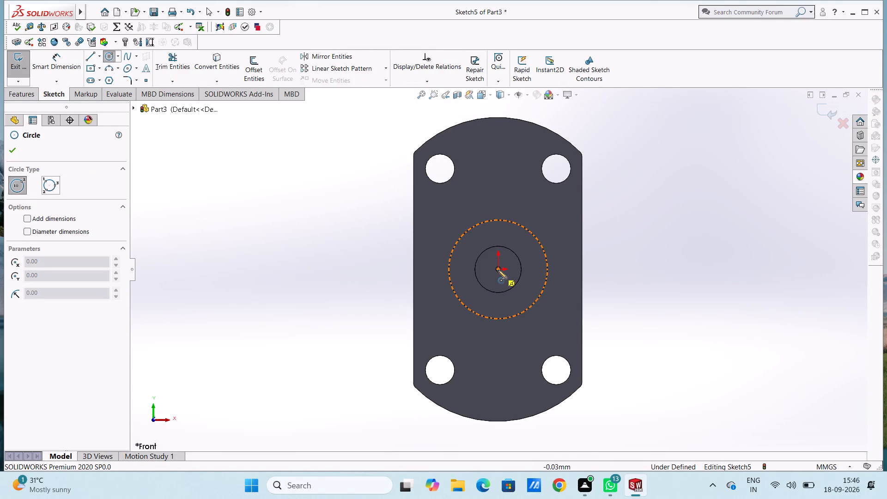
click(498, 269)
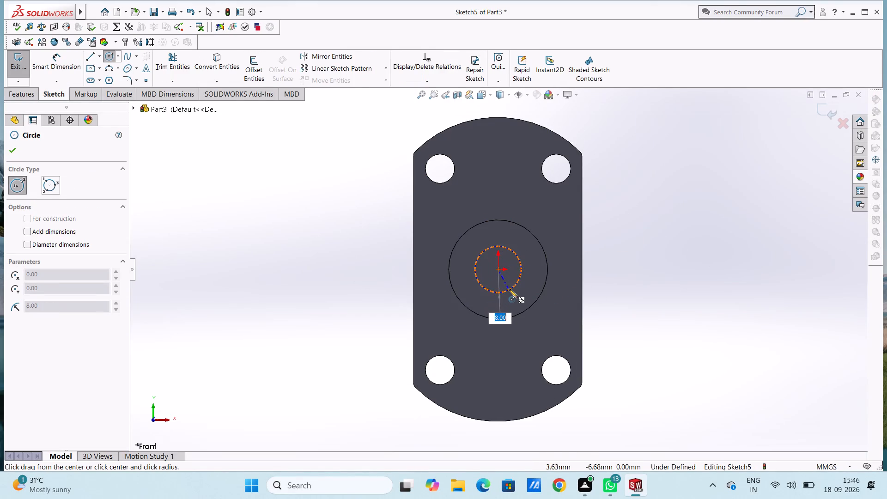
click(509, 289)
Dimension the bore circle's diameter as 16 mm and turn the model to show the boss at an angle.
click(72, 64)
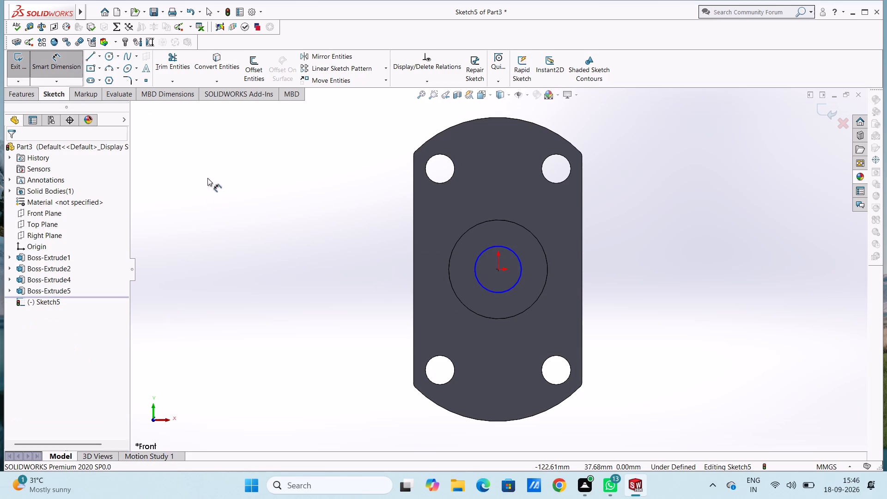
click(521, 260)
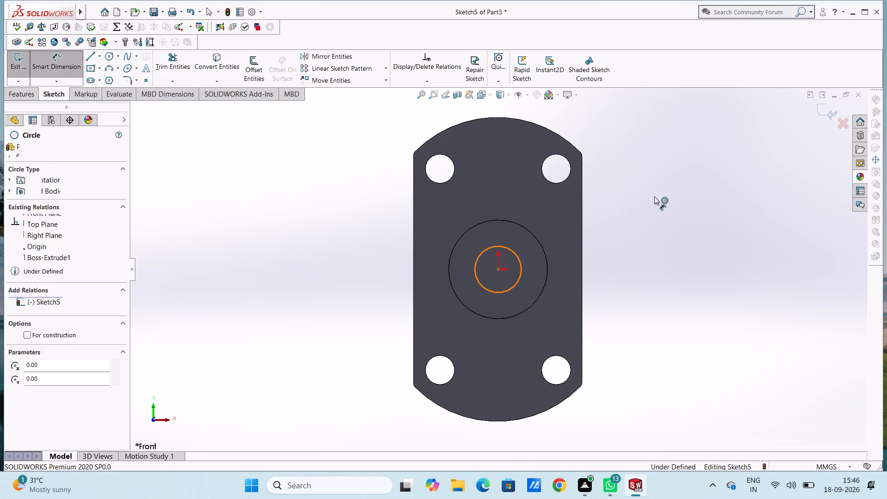
click(665, 204)
click(620, 186)
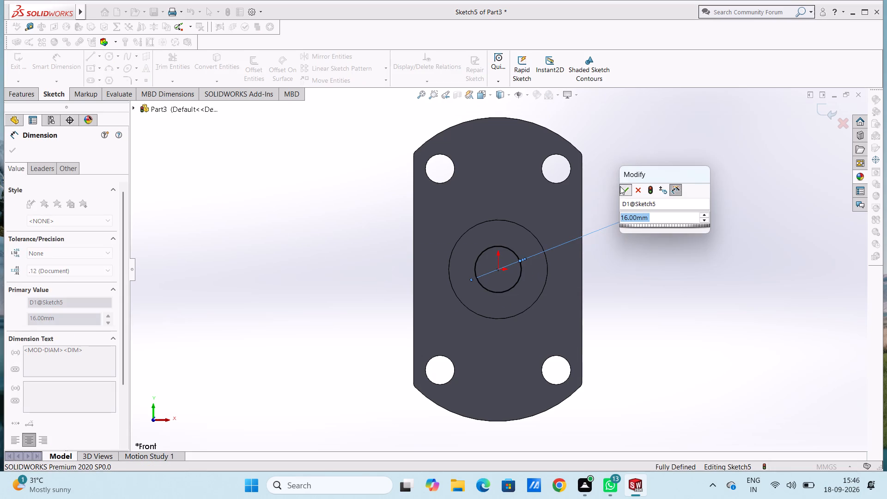
click(617, 152)
middle_drag(623, 177, 680, 207)
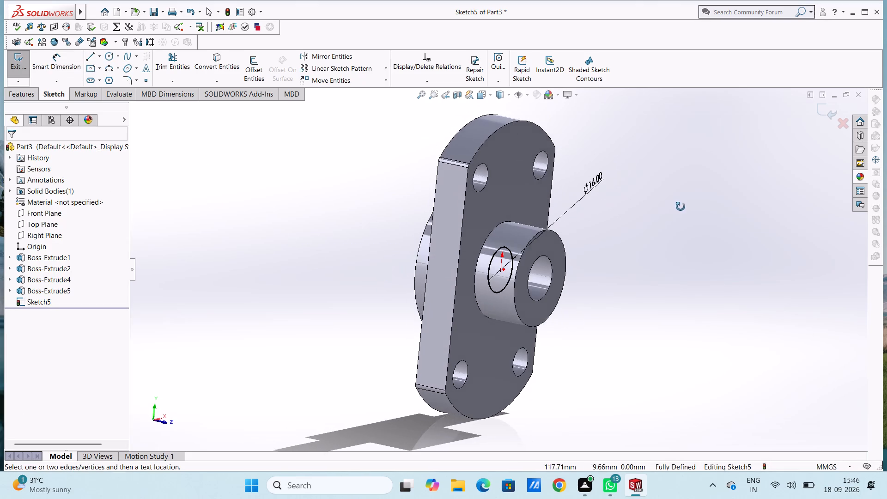
middle_drag(680, 207, 681, 207)
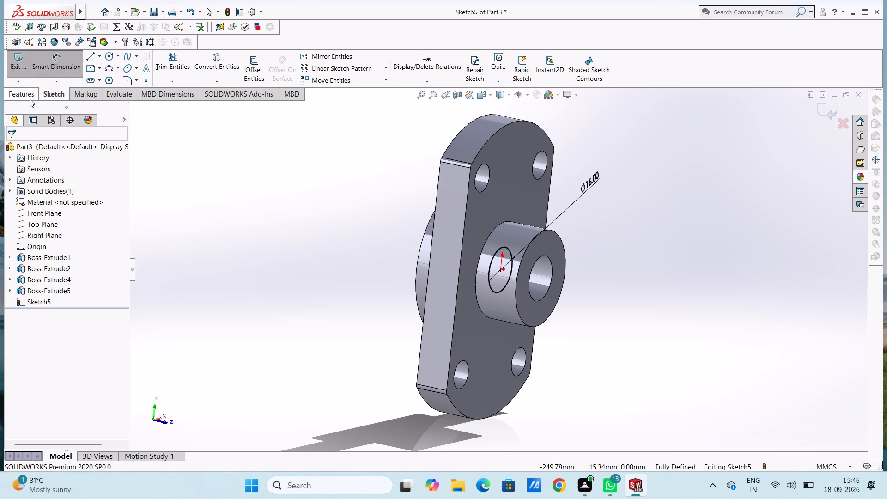
Cut-extrude the 16 mm circle 28 mm blind through the plate and raised rings.
click(30, 99)
click(153, 65)
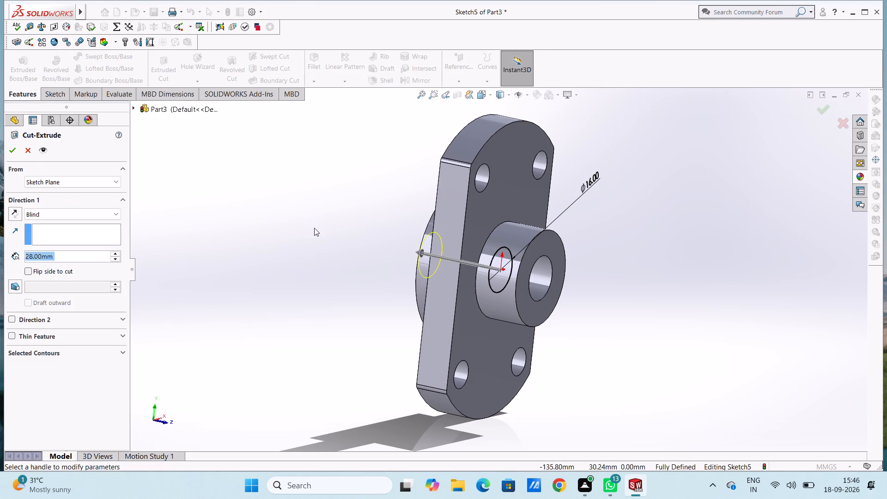
click(5, 151)
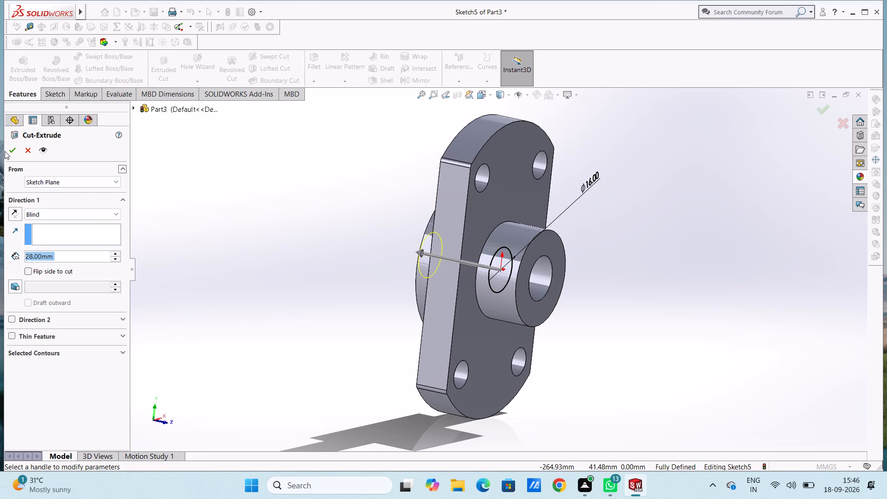
click(13, 145)
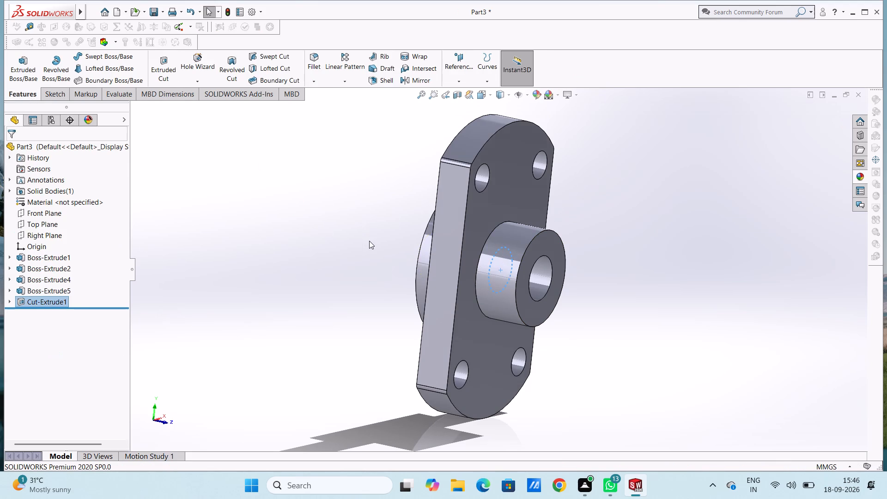
click(369, 241)
Examine the flange from both sides, checking the central bore, raised rings and rear boss.
middle_drag(309, 221, 351, 226)
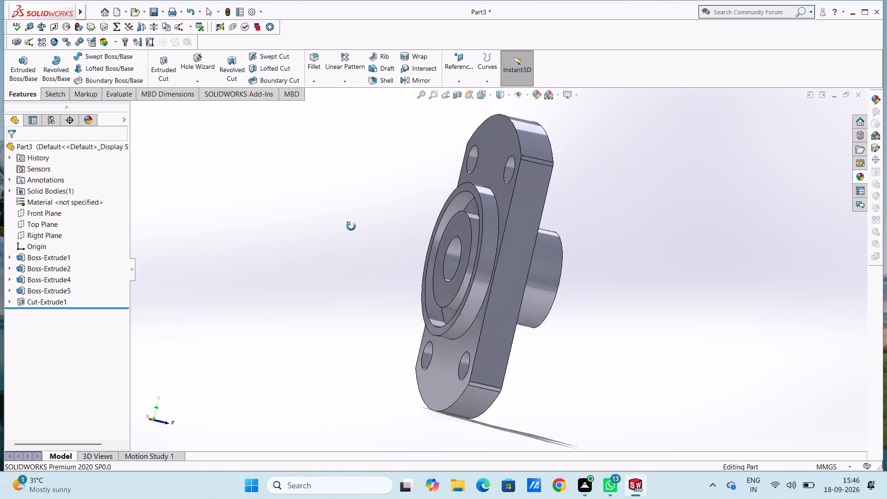
middle_drag(351, 226, 730, 300)
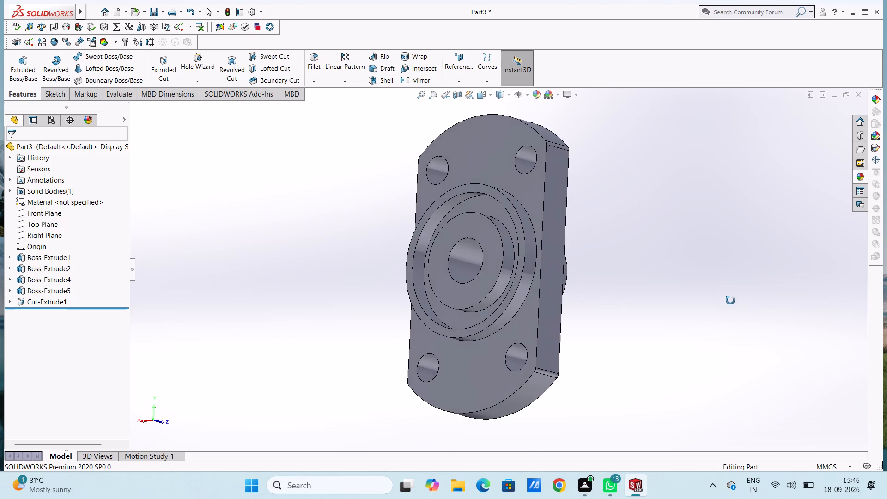
middle_drag(730, 300, 390, 286)
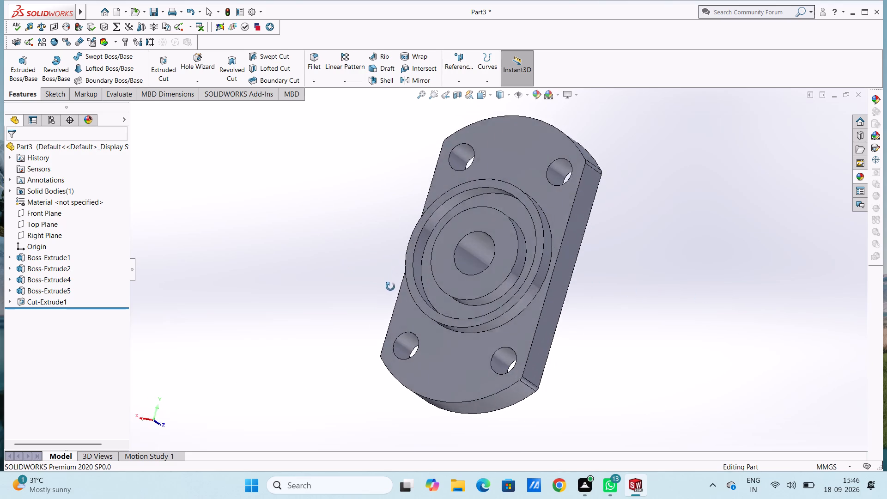
middle_drag(390, 286, 329, 333)
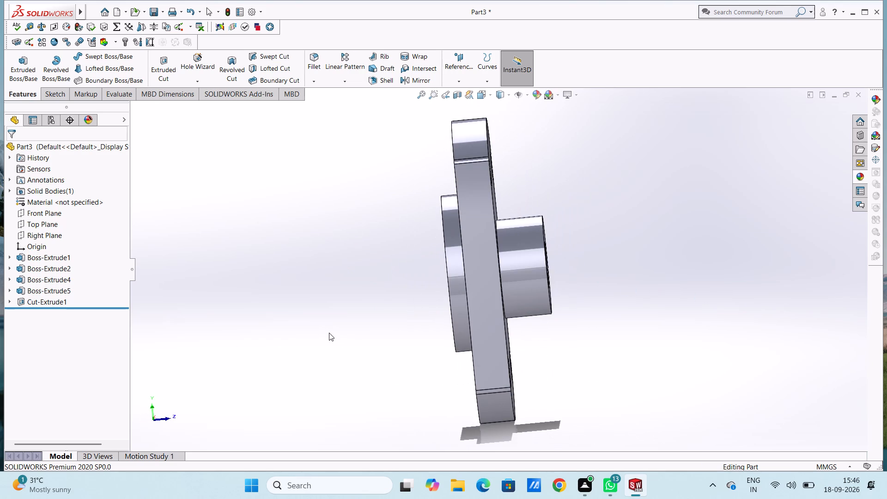
key(ctrl+1)
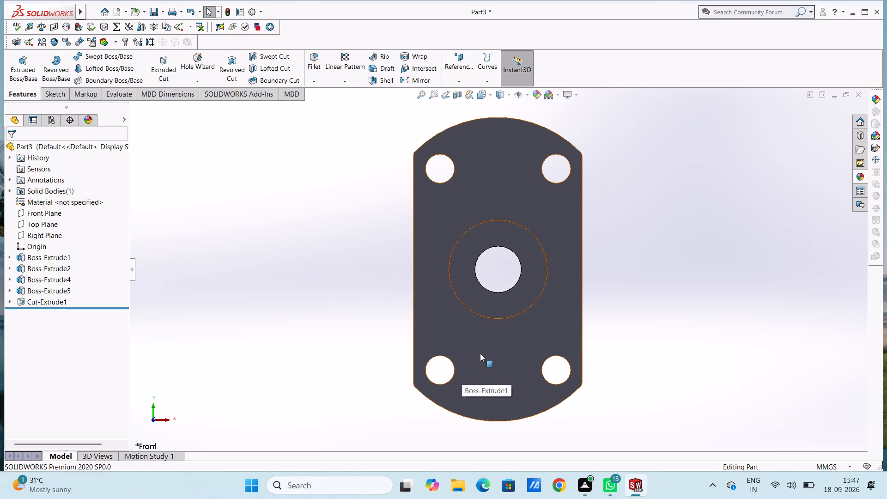
scroll(314, 248, up, 1)
middle_drag(303, 248, 312, 262)
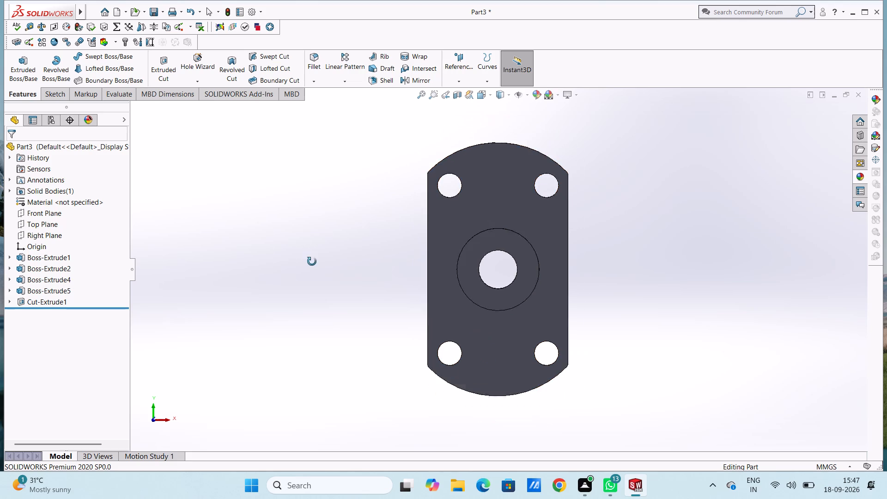
middle_drag(312, 262, 327, 278)
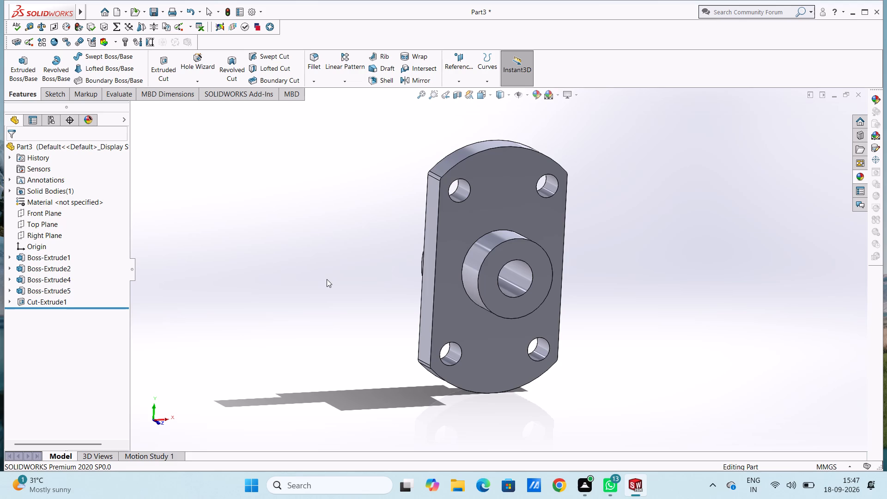
Create a reference plane offset 23 mm from the Top Plane, with the offset flipped below the central bore.
key(ctrl+1)
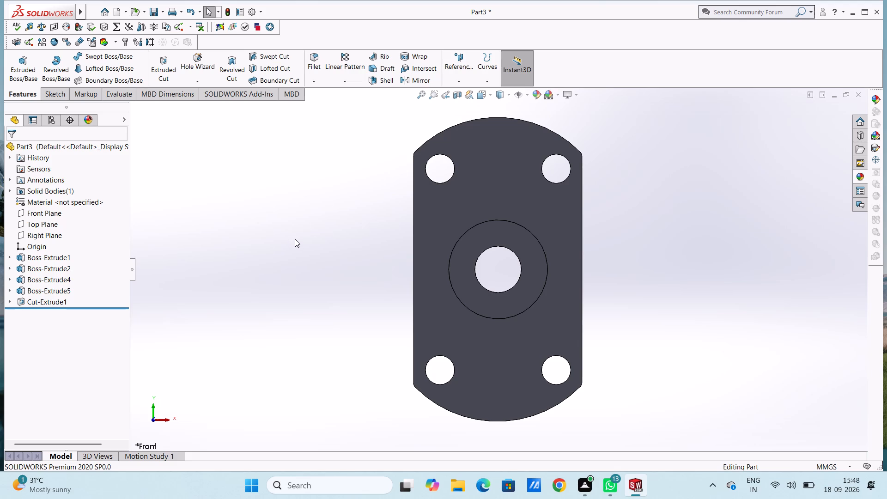
click(466, 63)
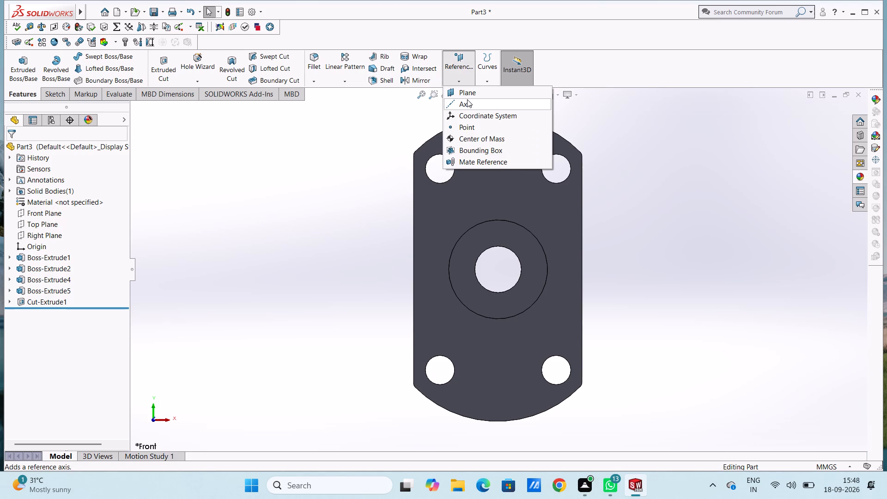
click(468, 95)
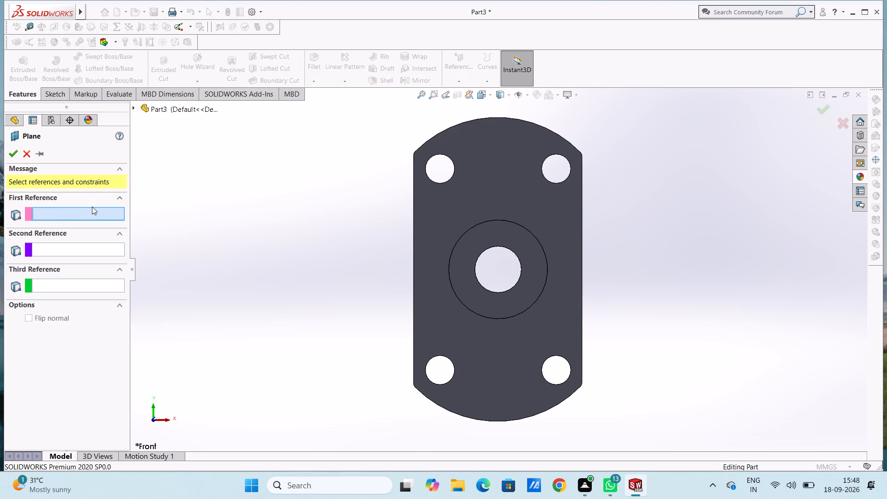
click(168, 113)
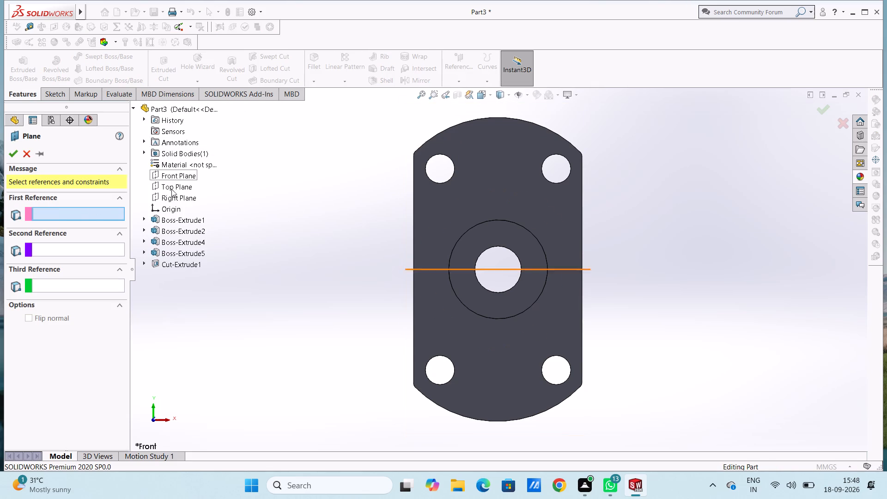
click(175, 187)
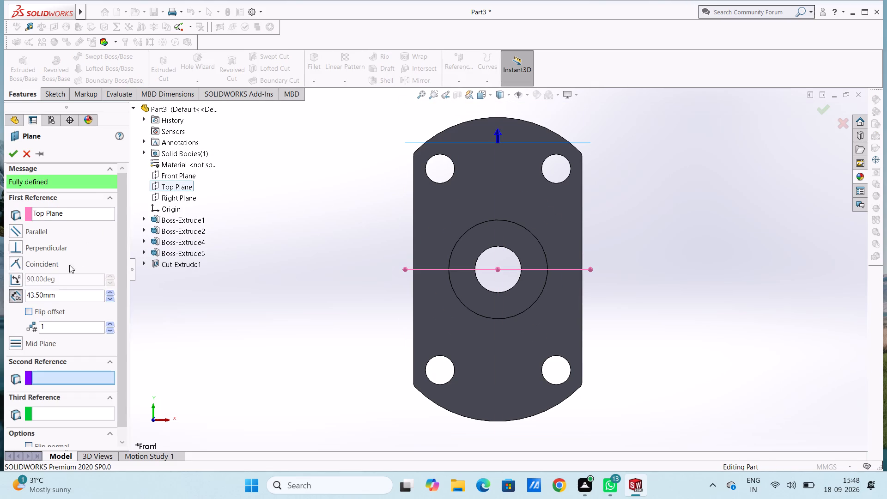
click(71, 291)
double_click(71, 290)
key(0)
key(Return)
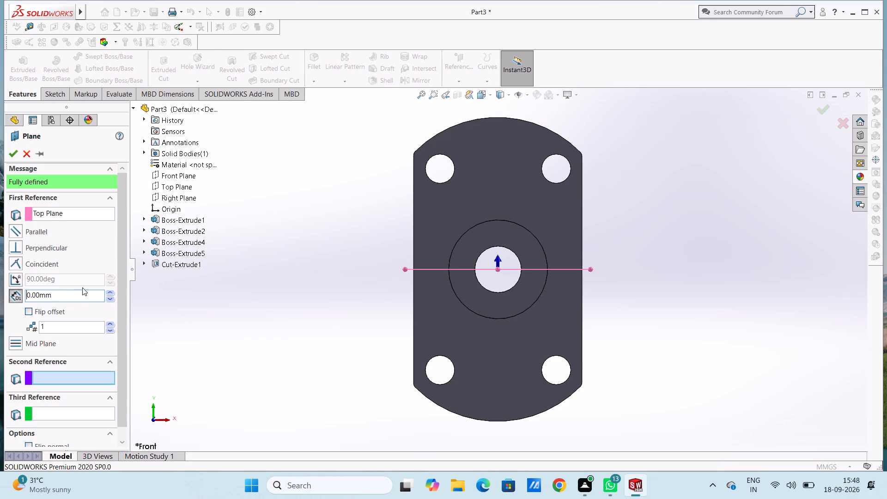
double_click(80, 293)
text(23)
key(Return)
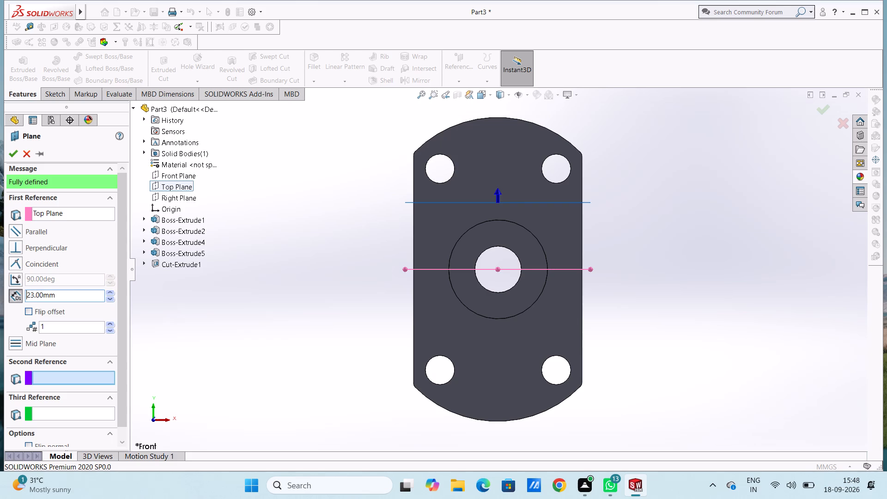
click(26, 311)
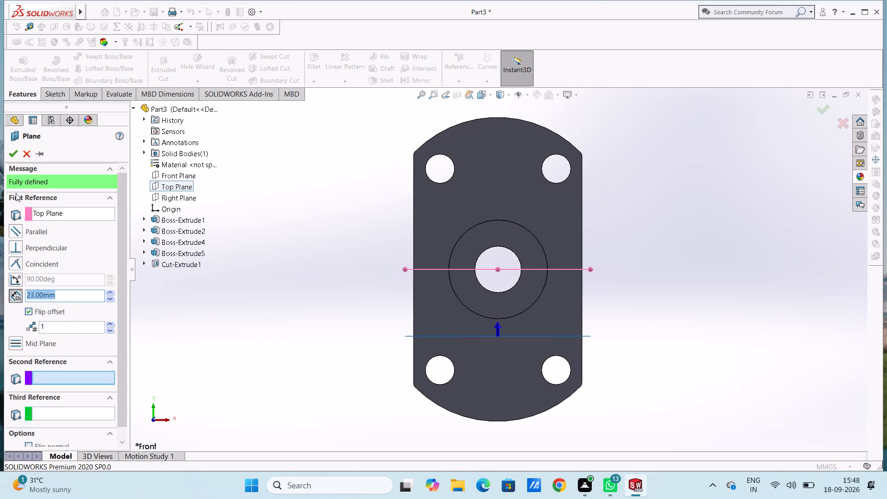
click(18, 157)
click(204, 241)
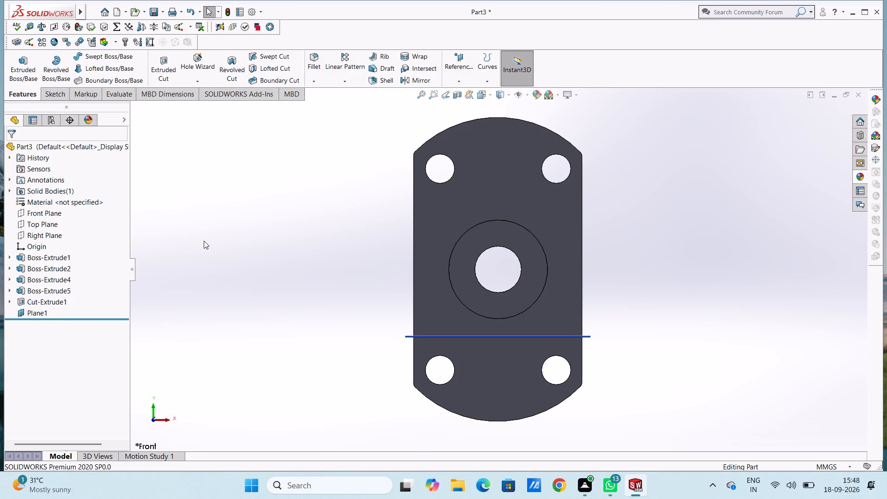
Start a sketch on the new offset plane, viewed from the top.
middle_drag(208, 243, 238, 328)
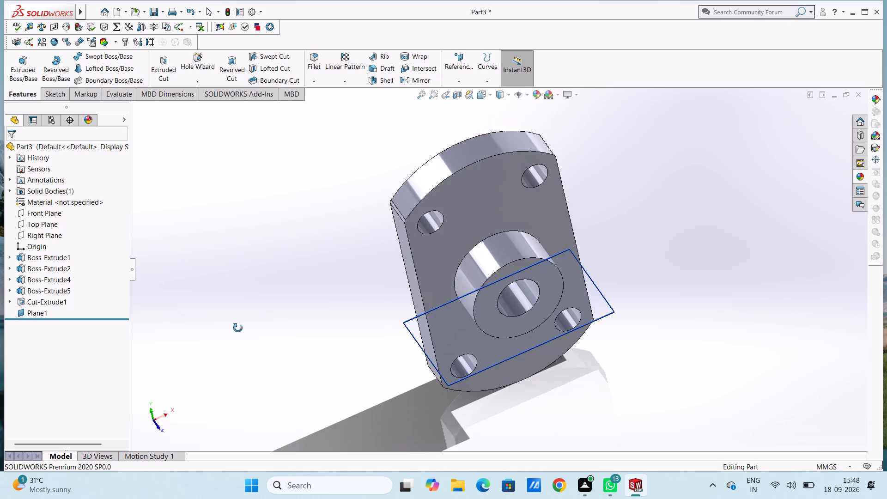
middle_drag(238, 328, 219, 261)
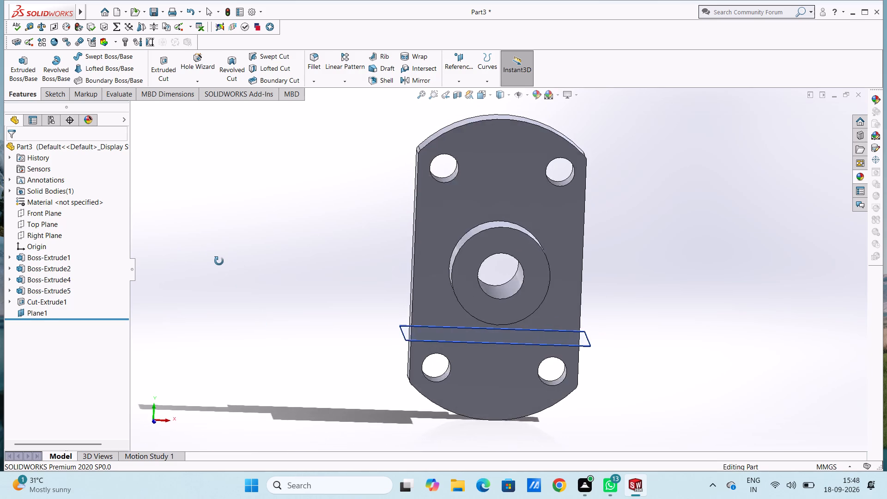
middle_drag(219, 261, 231, 270)
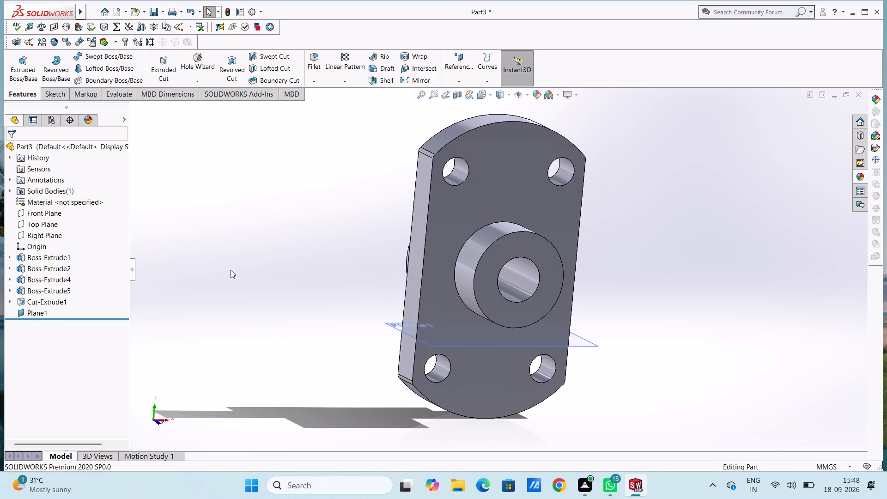
key(ctrl+5)
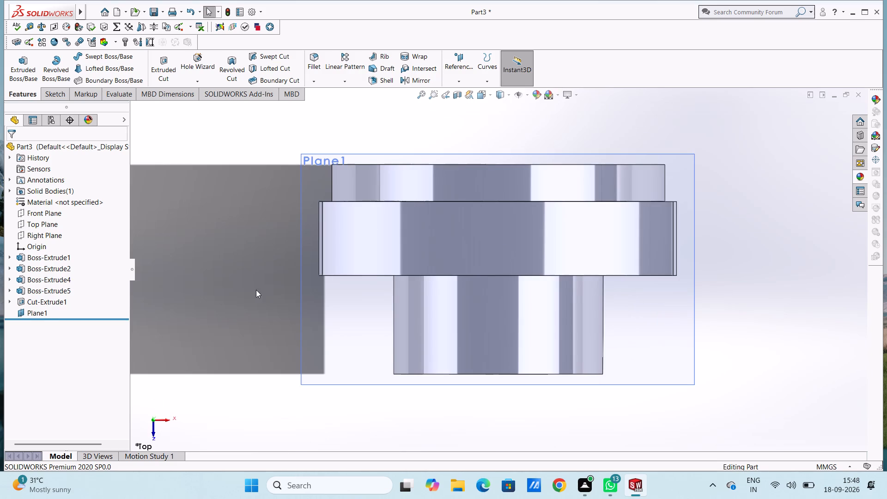
click(351, 330)
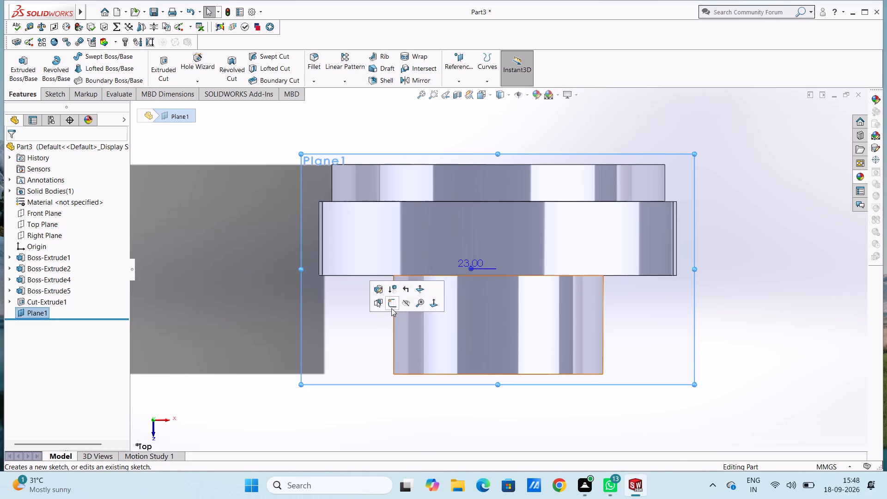
click(391, 308)
click(245, 309)
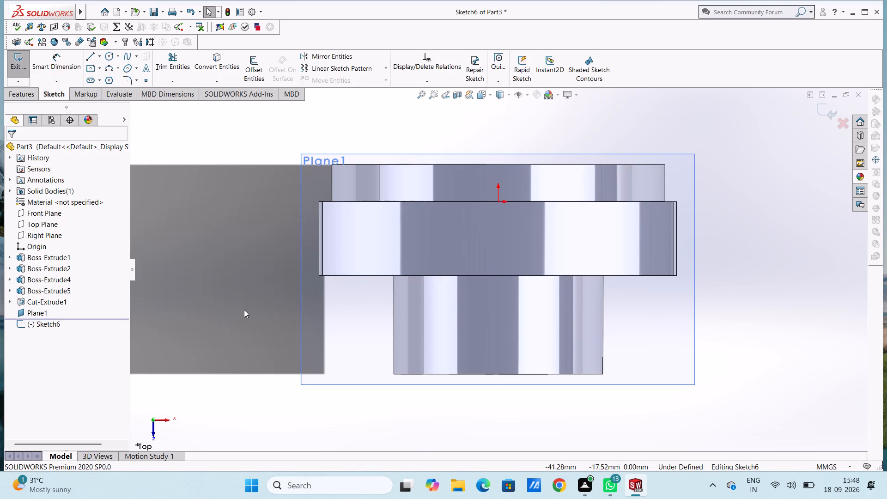
scroll(240, 312, up, 2)
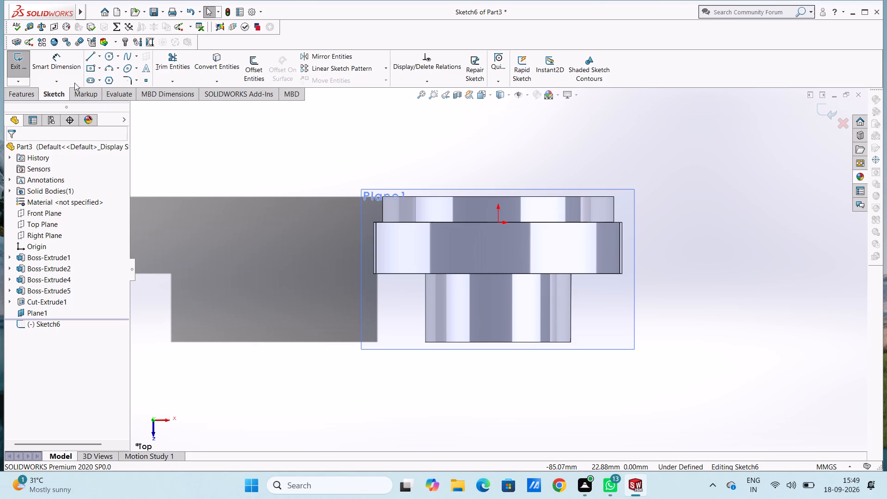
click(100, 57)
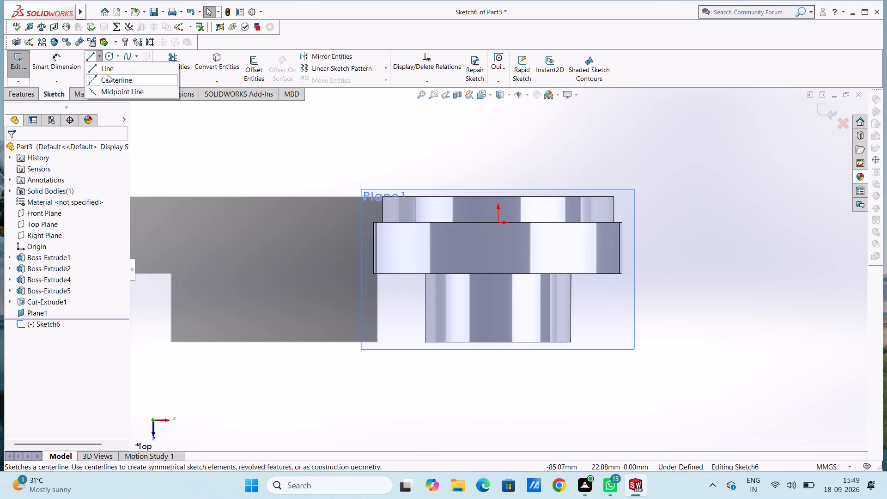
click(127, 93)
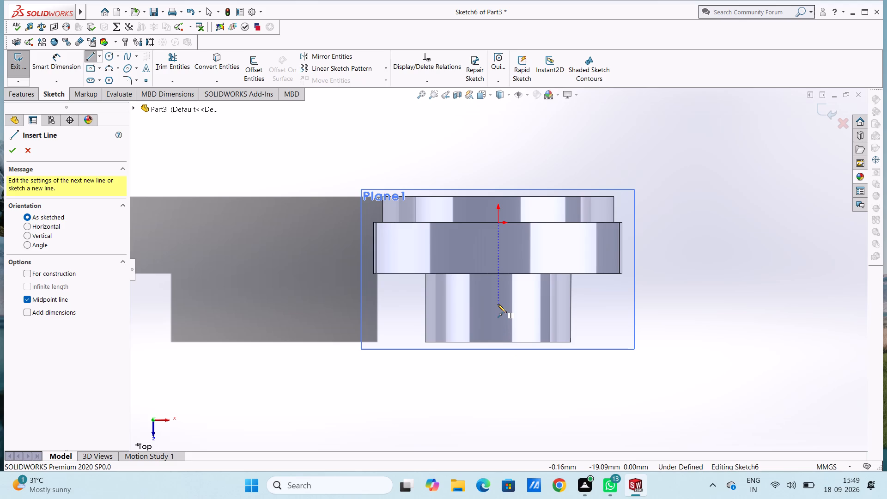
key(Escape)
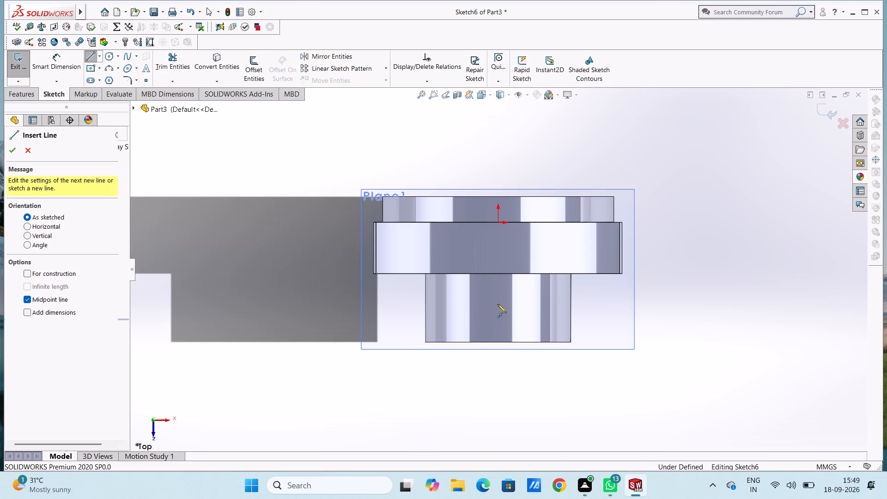
Sketch a vertical 20 mm line from the origin along the part's centre axis toward the boss end.
click(97, 57)
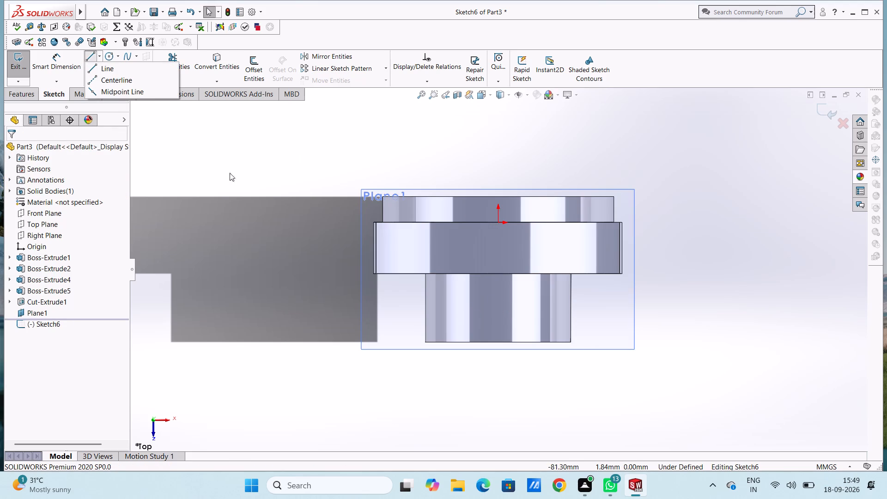
click(107, 71)
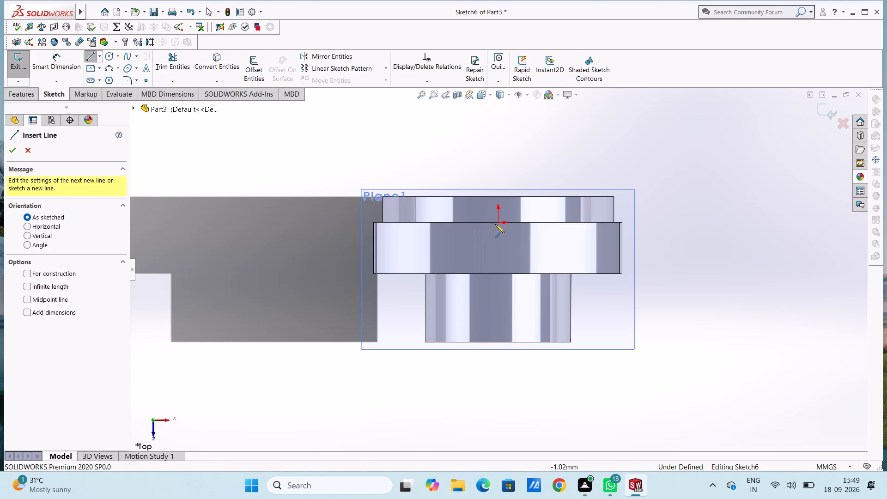
click(497, 222)
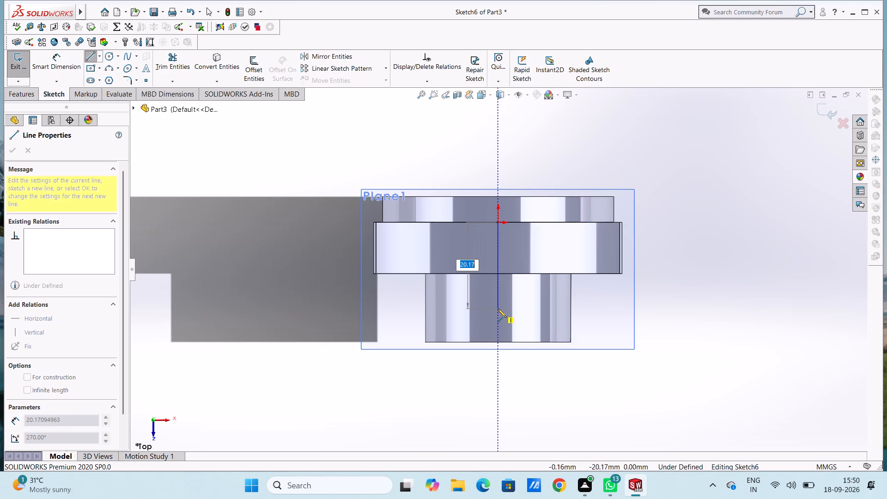
text(20)
key(Return)
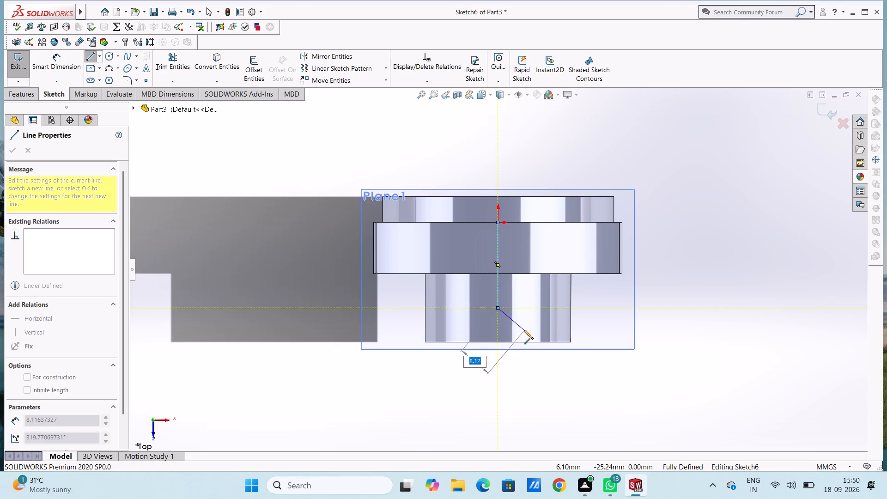
Sketch a horizontal midpoint line centred on the vertical line's free end, extending 22 mm to each side.
key(Escape)
key(Escape)
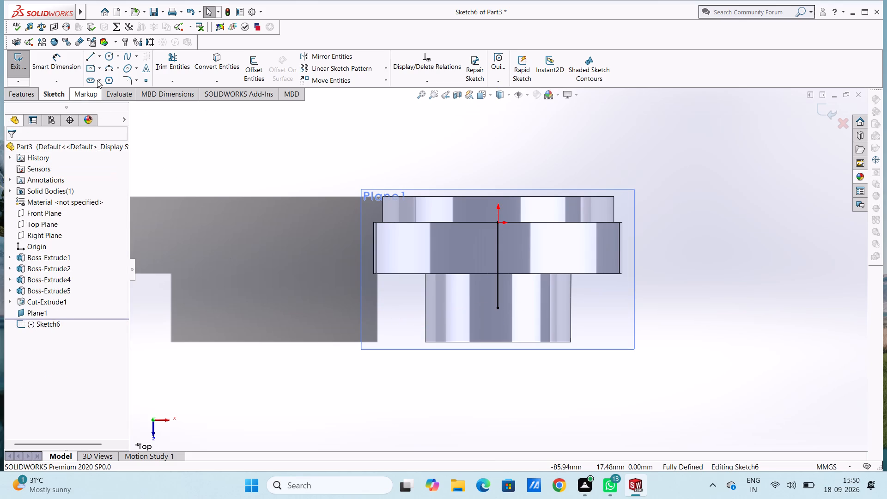
click(99, 56)
click(107, 93)
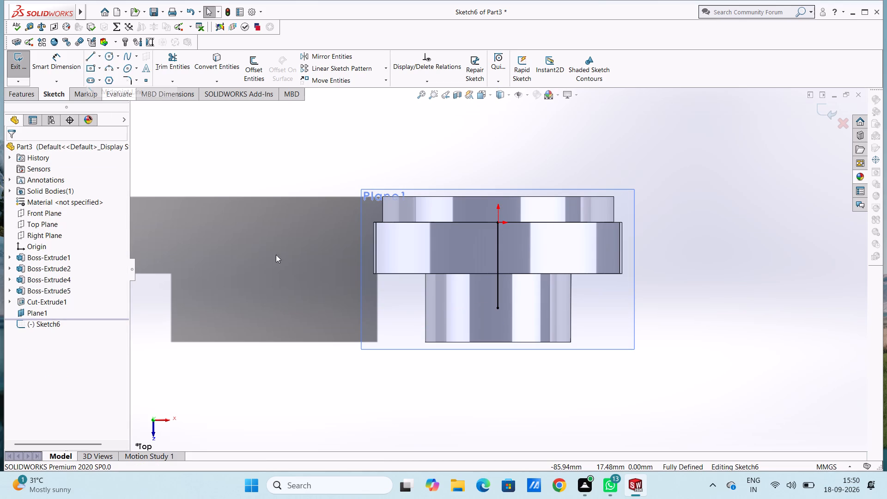
click(496, 306)
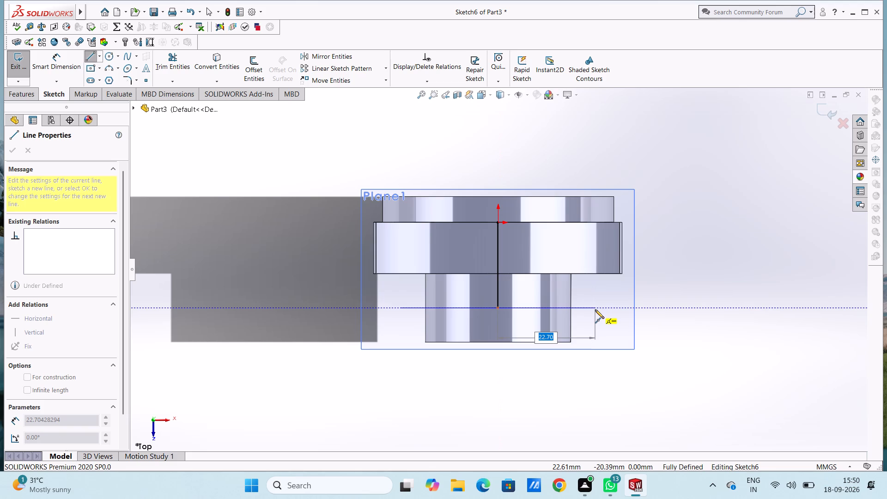
text(22)
key(Return)
key(Escape)
key(Escape)
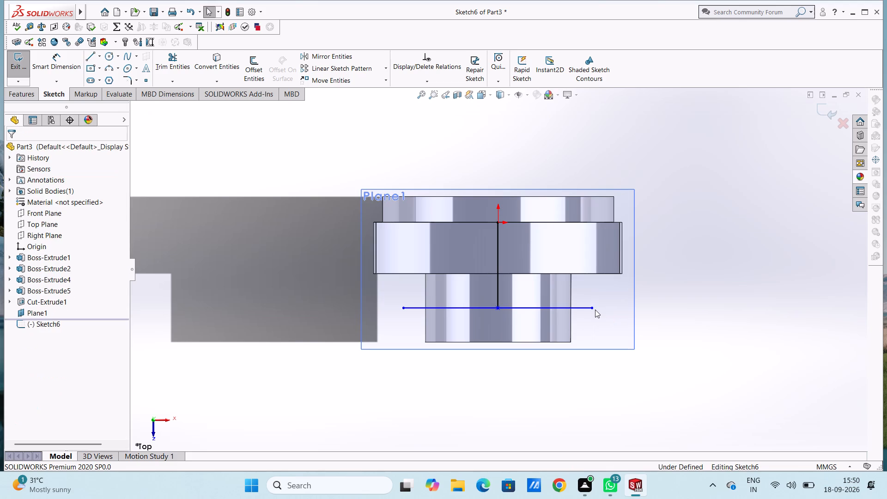
Add a 22 mm dimension between the horizontal line's left end and its midpoint on the centre axis.
click(63, 58)
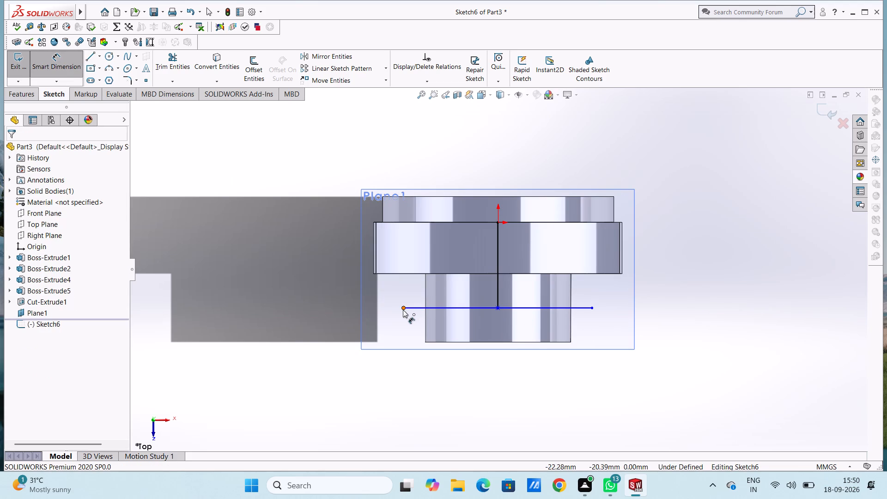
click(403, 310)
click(498, 308)
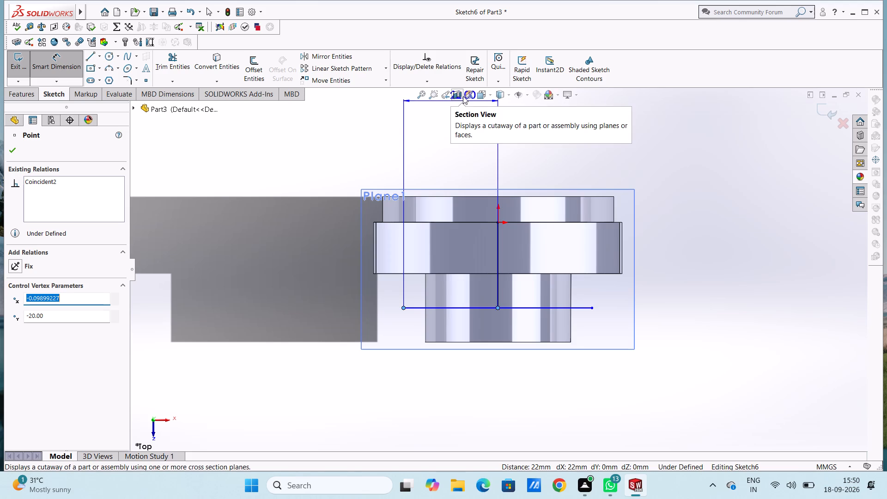
click(450, 146)
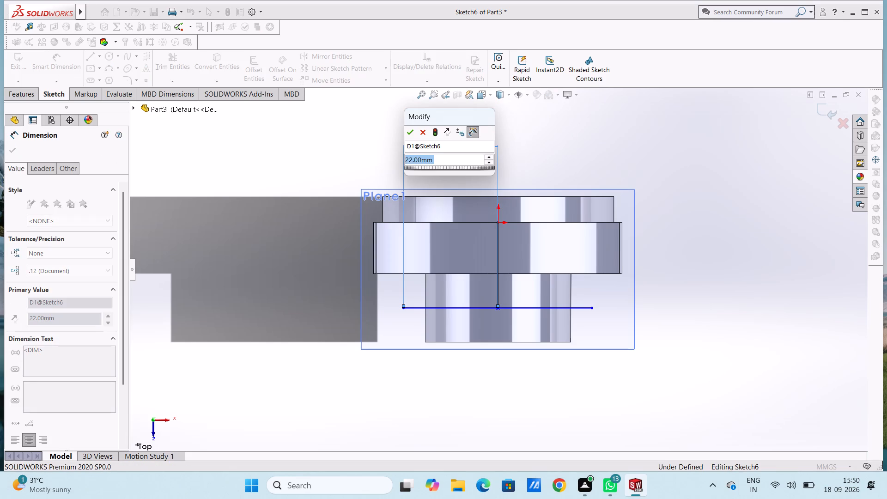
click(411, 130)
click(388, 137)
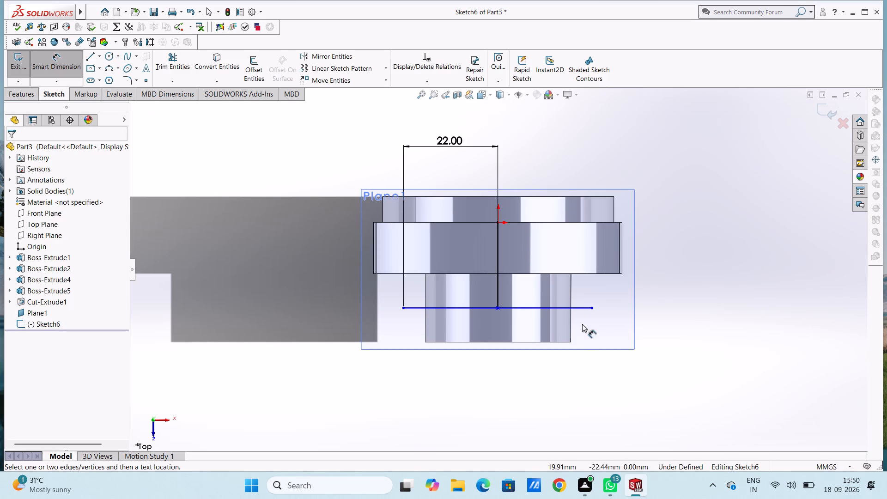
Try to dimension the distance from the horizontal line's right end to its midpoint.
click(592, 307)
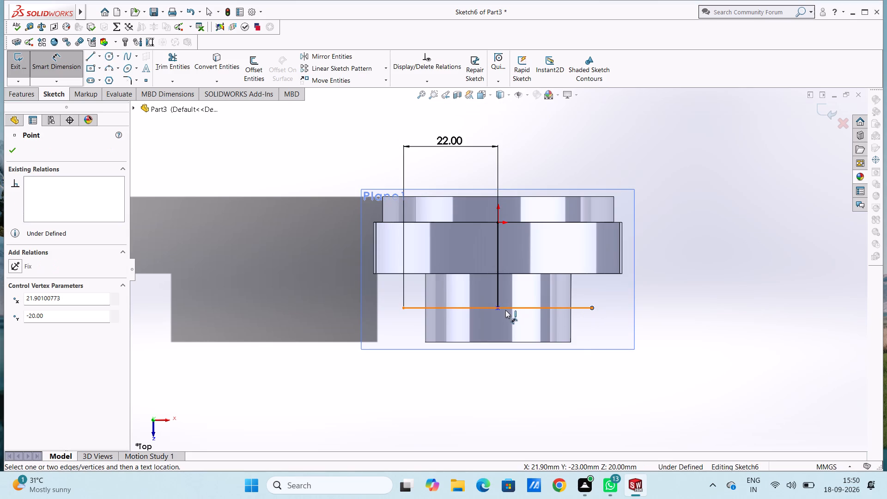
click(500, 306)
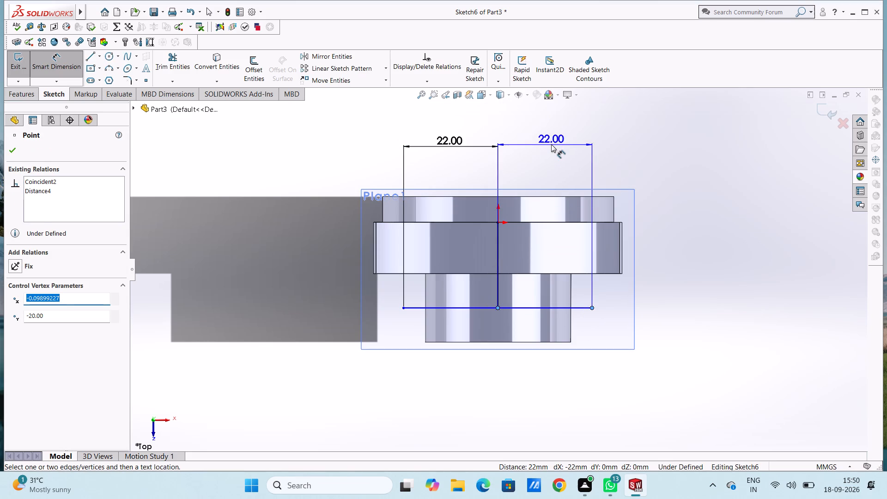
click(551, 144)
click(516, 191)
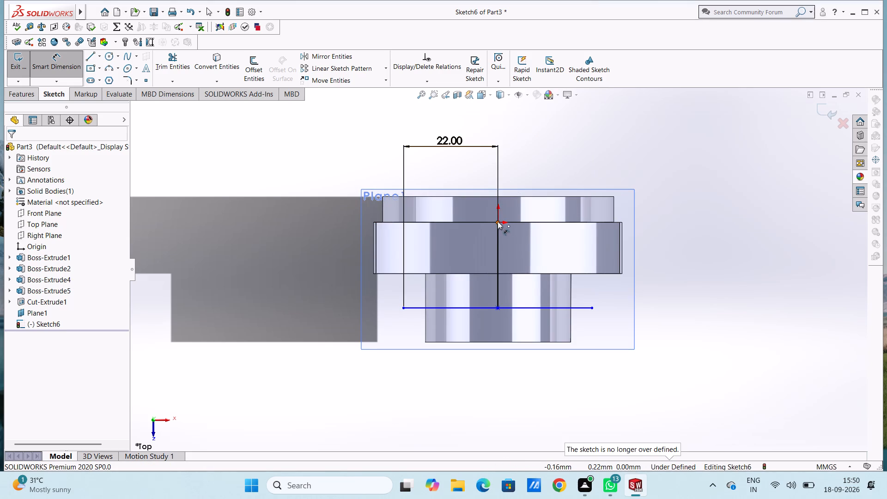
Add a 20 mm dimension between the origin and the horizontal line.
click(498, 221)
drag(511, 309, 634, 298)
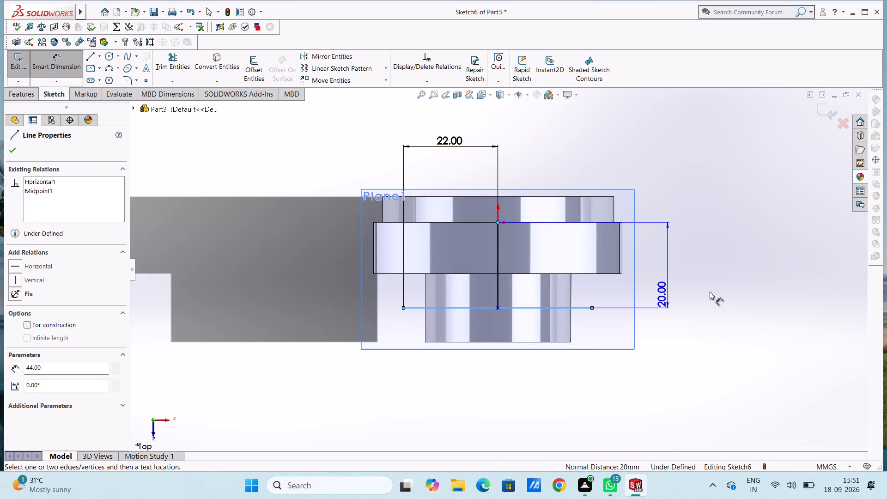
click(747, 292)
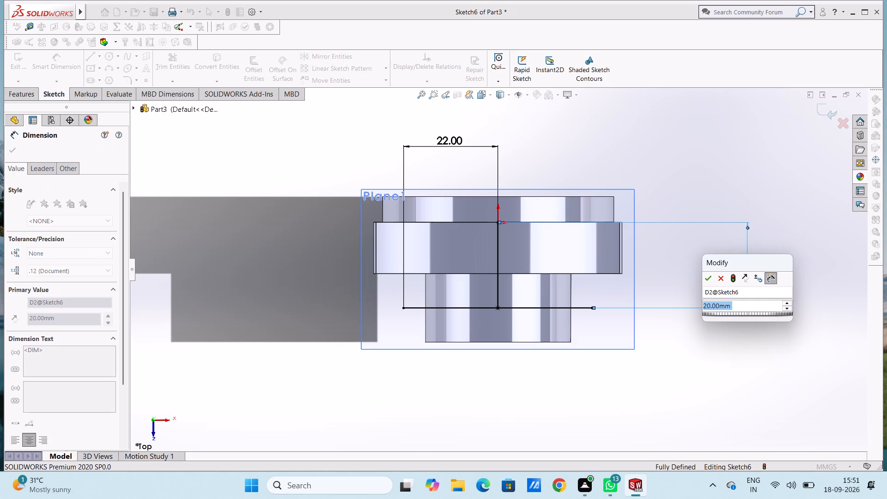
click(706, 277)
click(704, 195)
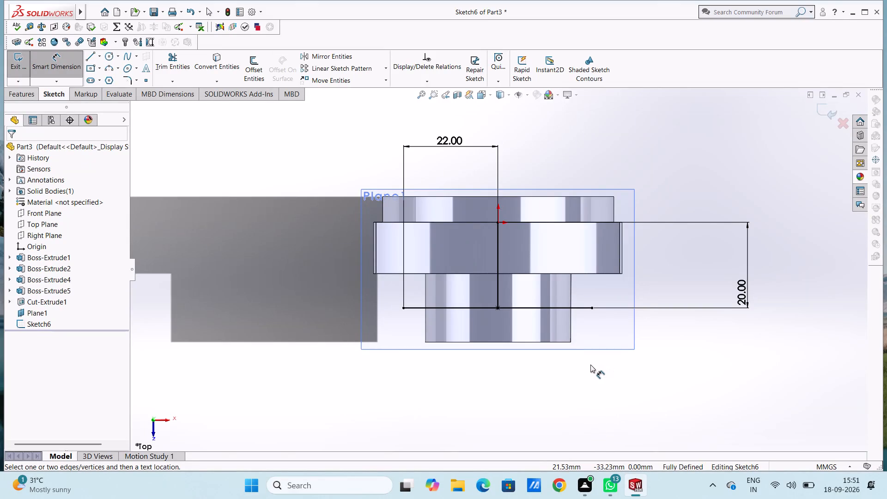
key(Escape)
key(Escape)
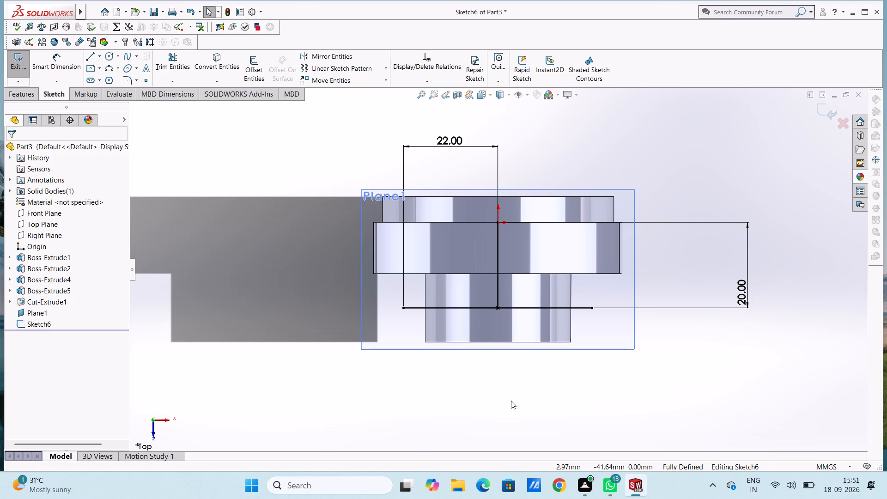
Sketch a corner rectangle from the horizontal line's left end, 44 mm wide and extending 60 mm away from the flange.
scroll(511, 401, up, 3)
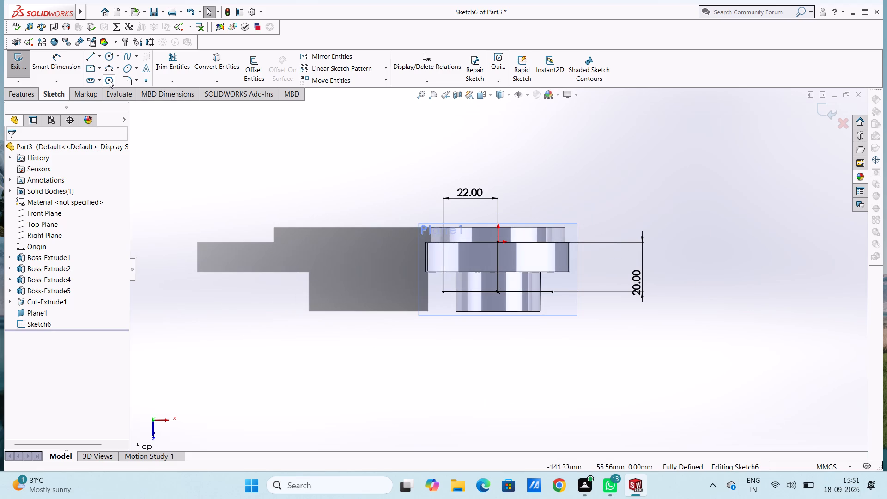
click(101, 71)
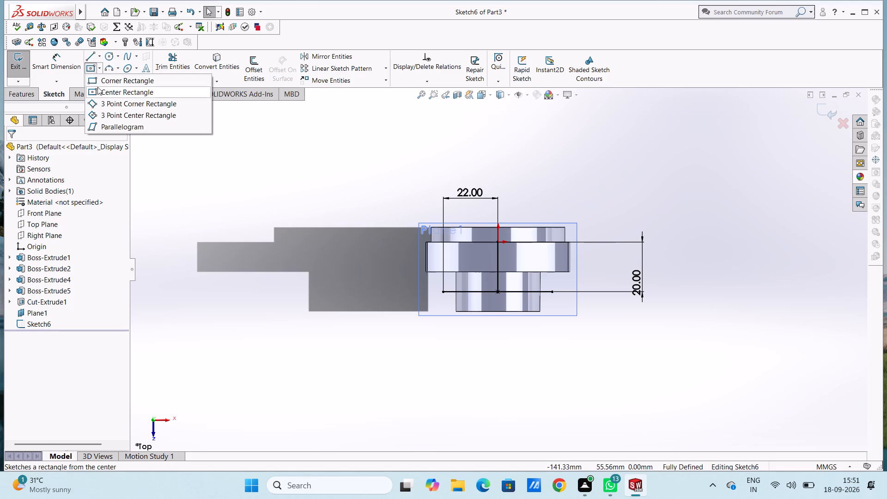
click(97, 80)
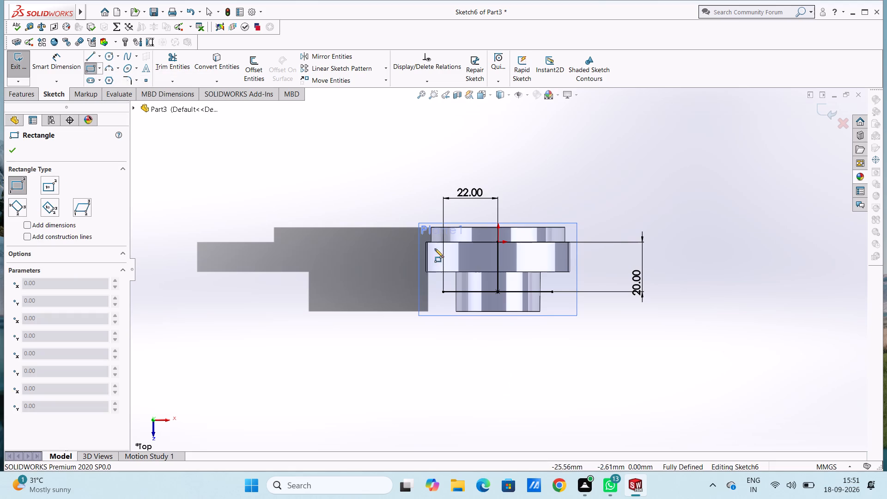
click(445, 292)
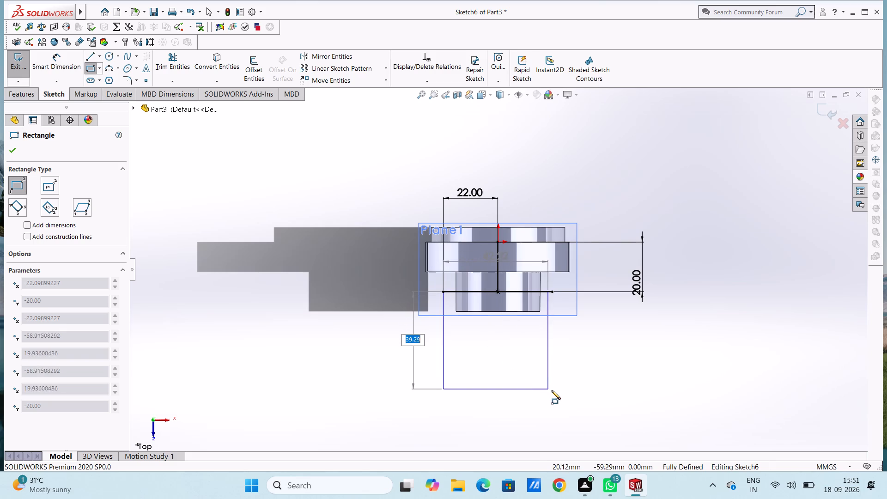
text(60)
key(Return)
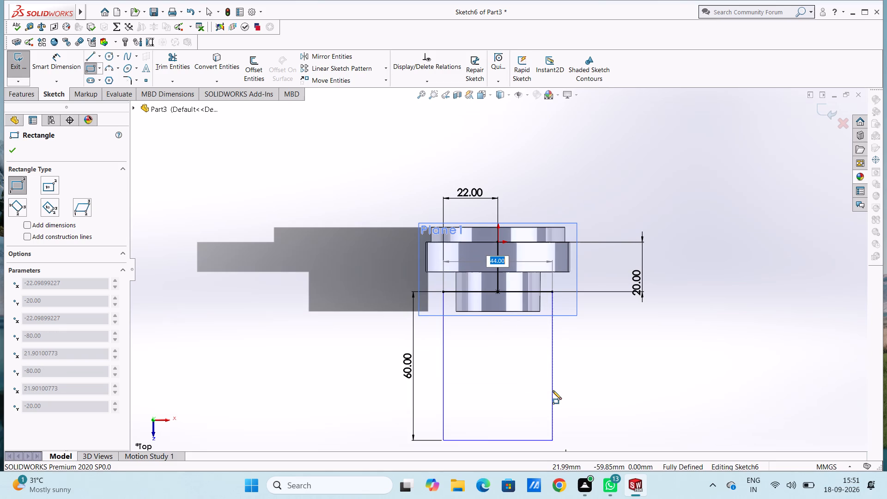
key(Return)
Dimension the rectangle with a 60 mm long side and a 44 mm wide far edge.
scroll(553, 390, up, 1)
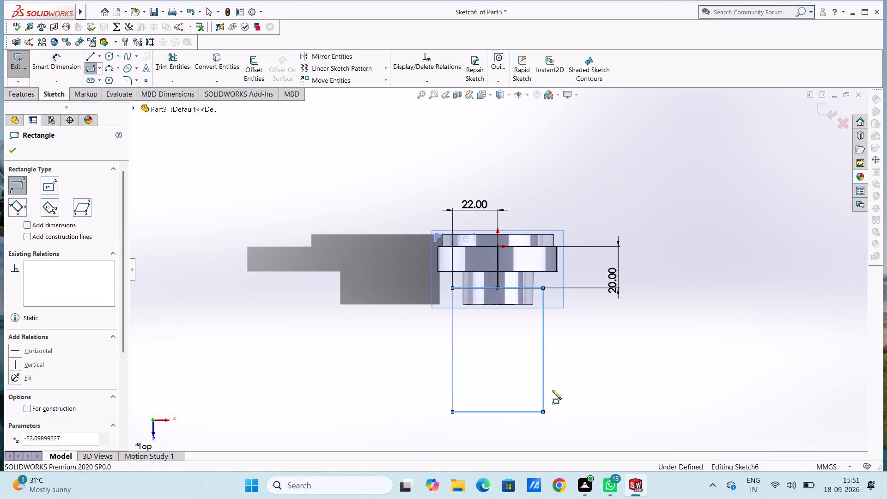
click(44, 62)
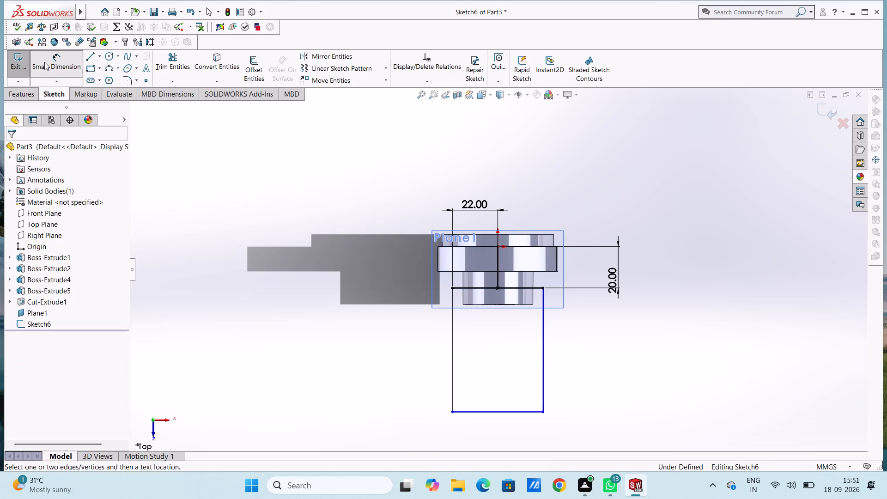
click(450, 352)
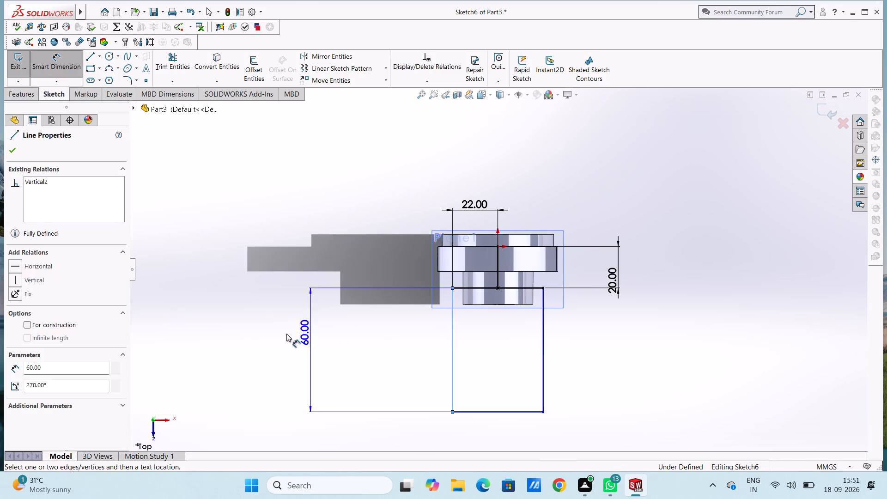
click(265, 329)
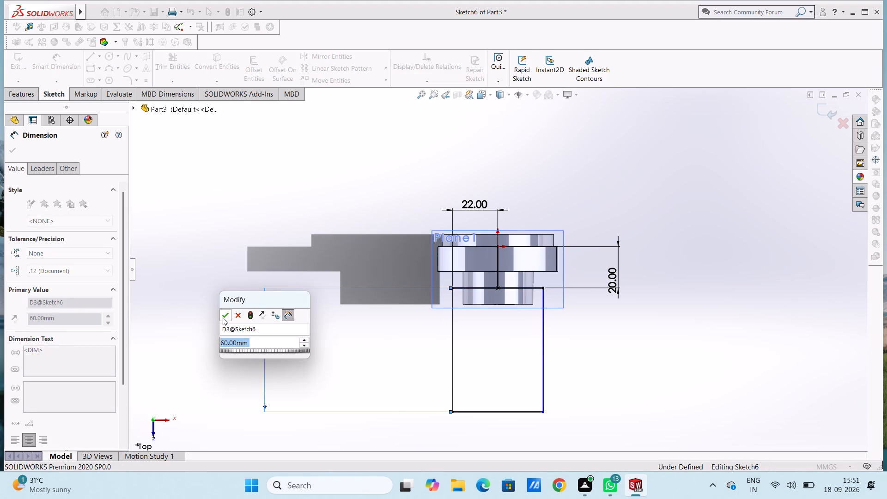
click(223, 317)
click(217, 261)
scroll(275, 319, up, 3)
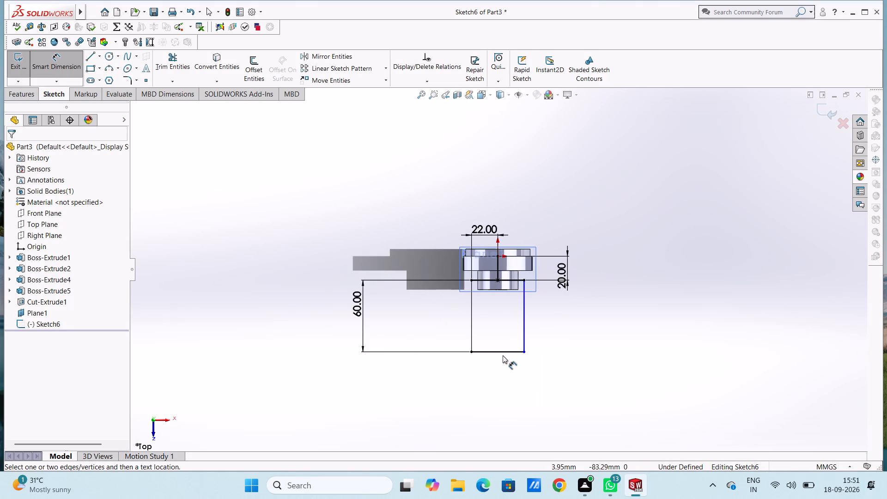
click(503, 352)
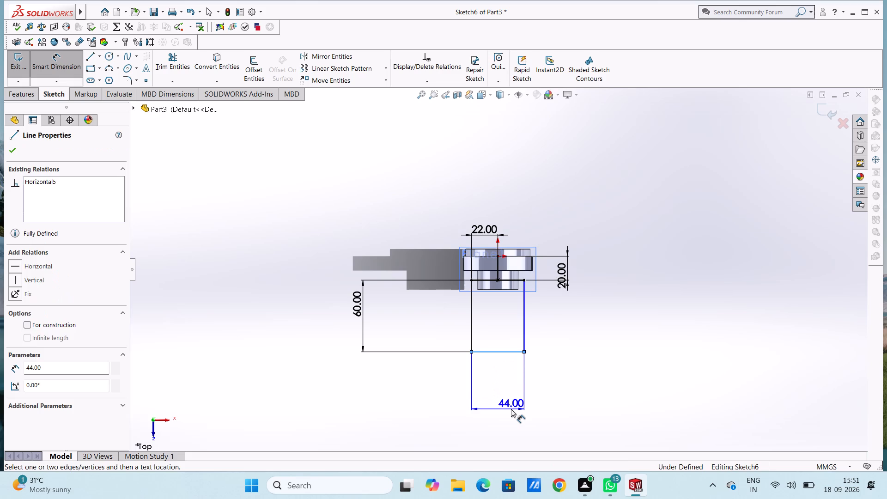
click(511, 412)
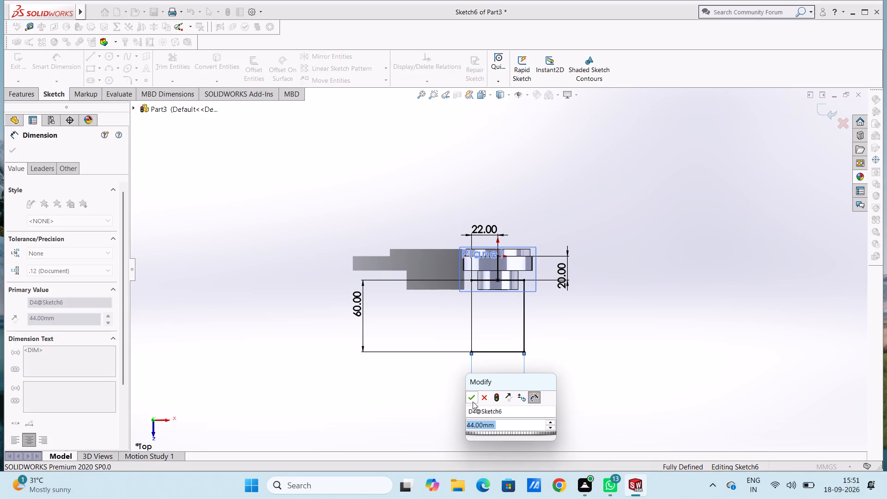
click(473, 401)
click(459, 392)
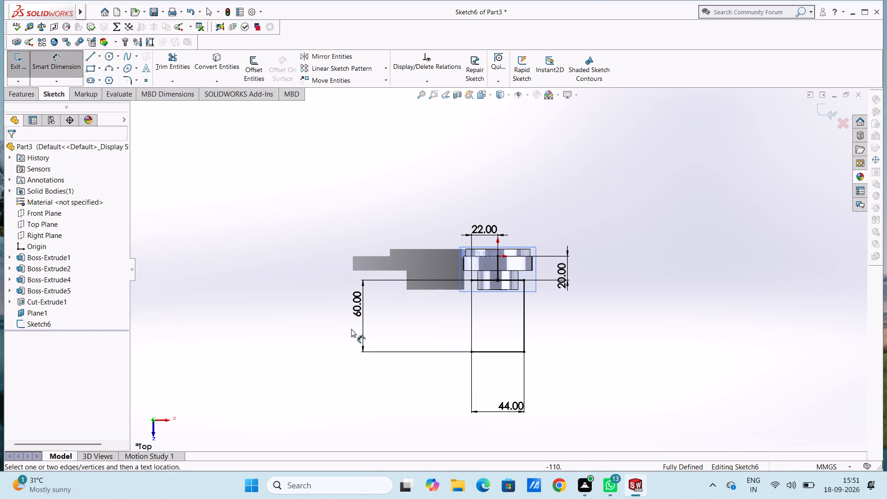
key(Escape)
key(Escape)
key(Escape)
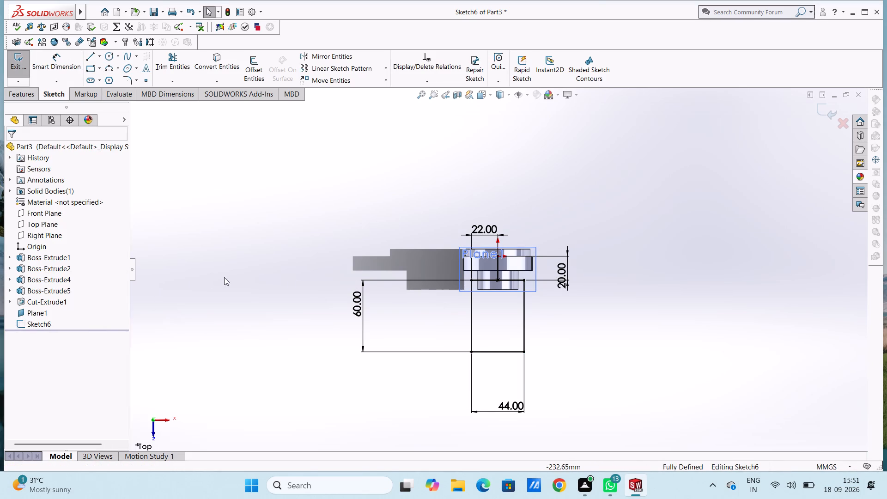
key(Escape)
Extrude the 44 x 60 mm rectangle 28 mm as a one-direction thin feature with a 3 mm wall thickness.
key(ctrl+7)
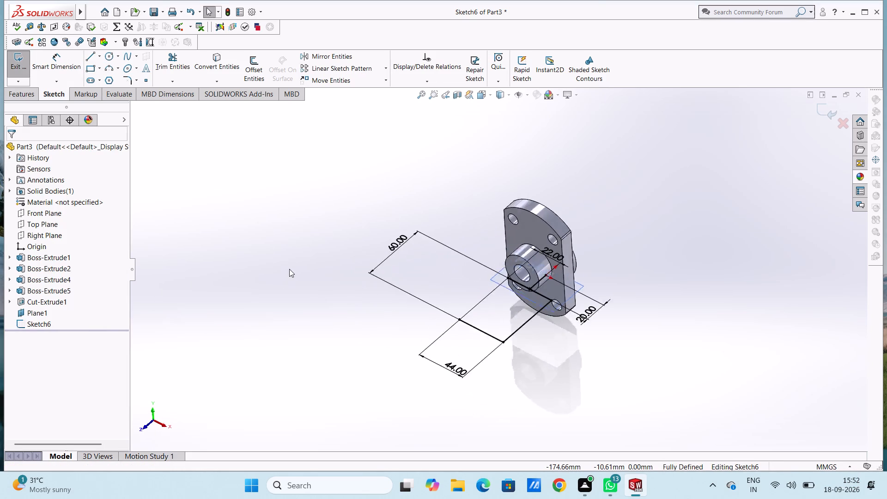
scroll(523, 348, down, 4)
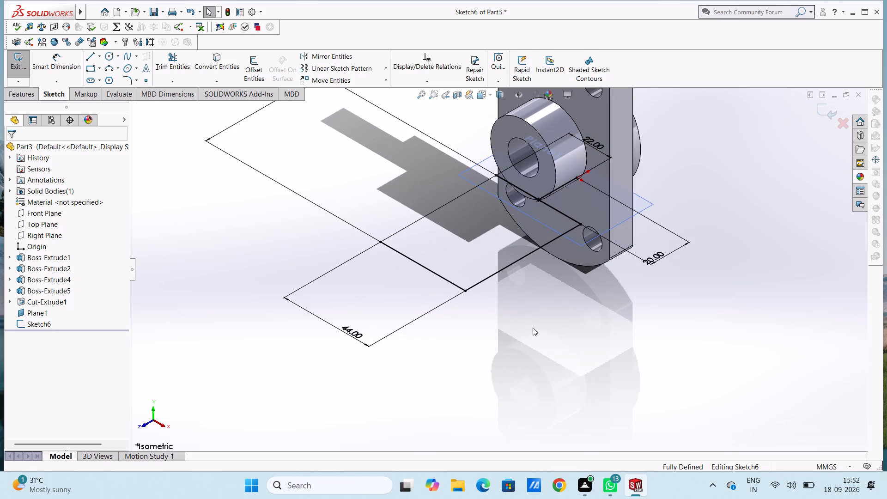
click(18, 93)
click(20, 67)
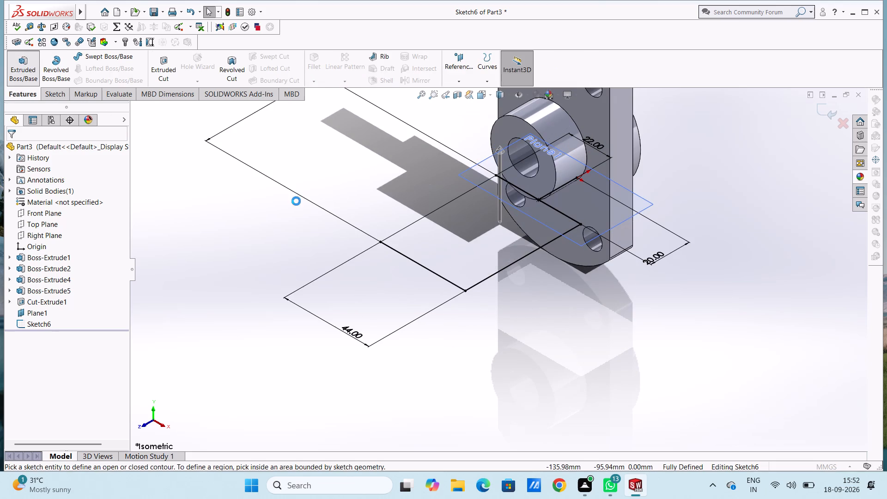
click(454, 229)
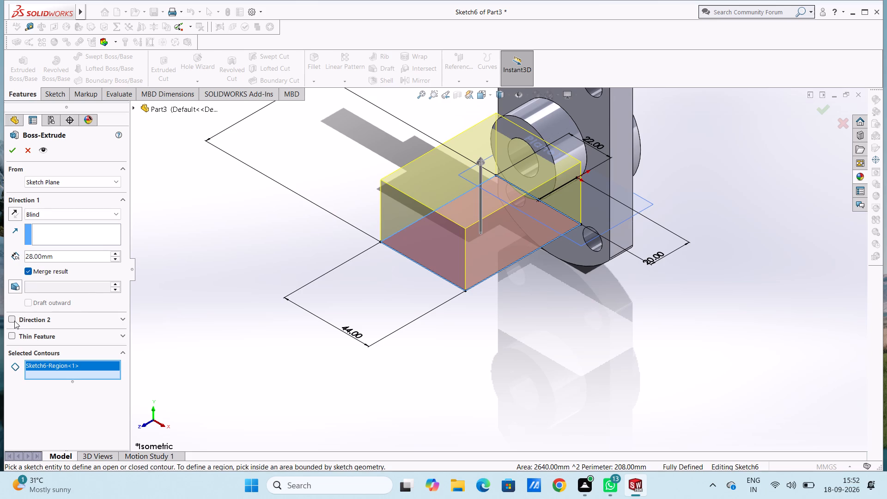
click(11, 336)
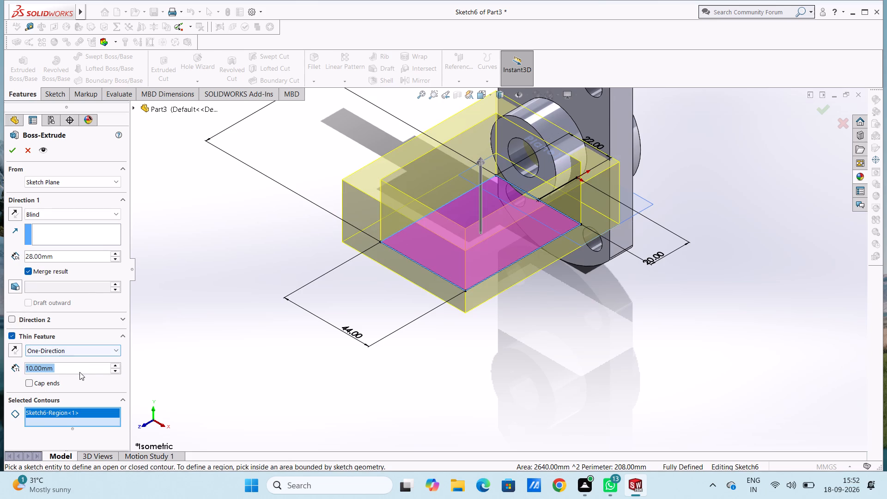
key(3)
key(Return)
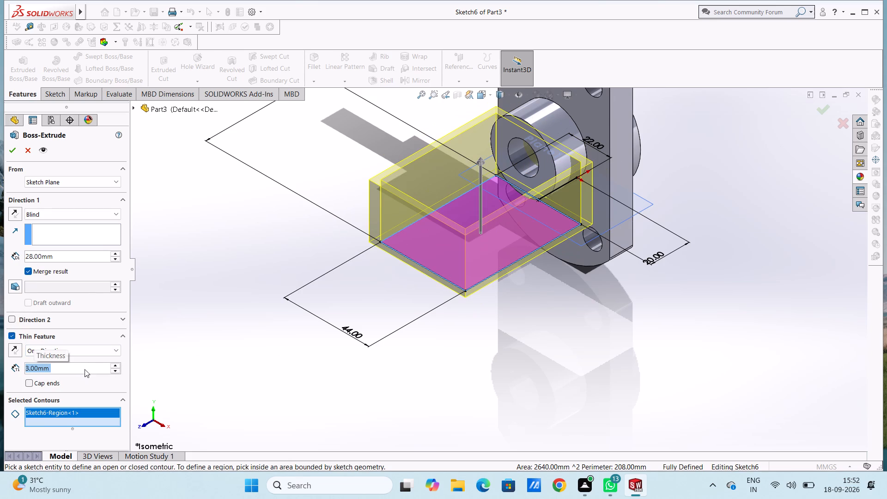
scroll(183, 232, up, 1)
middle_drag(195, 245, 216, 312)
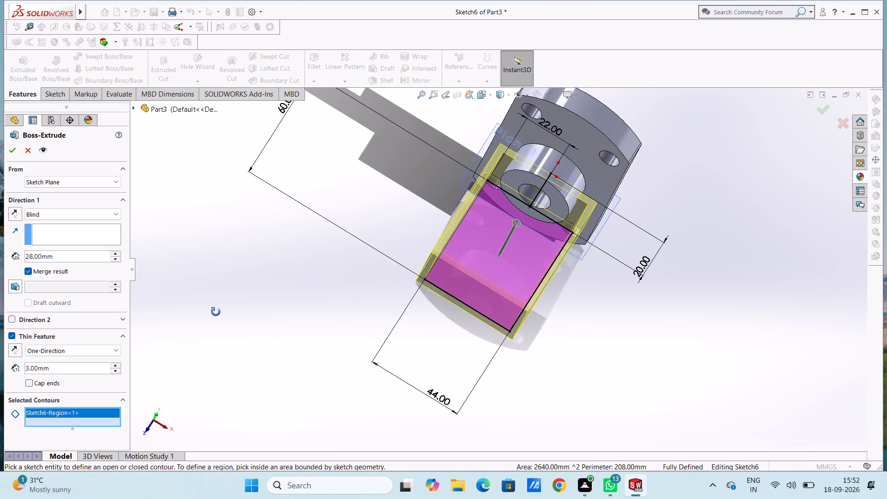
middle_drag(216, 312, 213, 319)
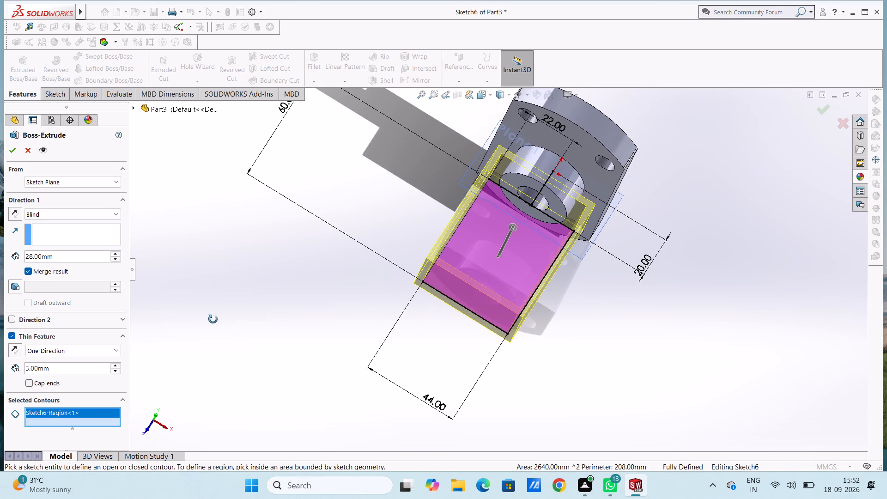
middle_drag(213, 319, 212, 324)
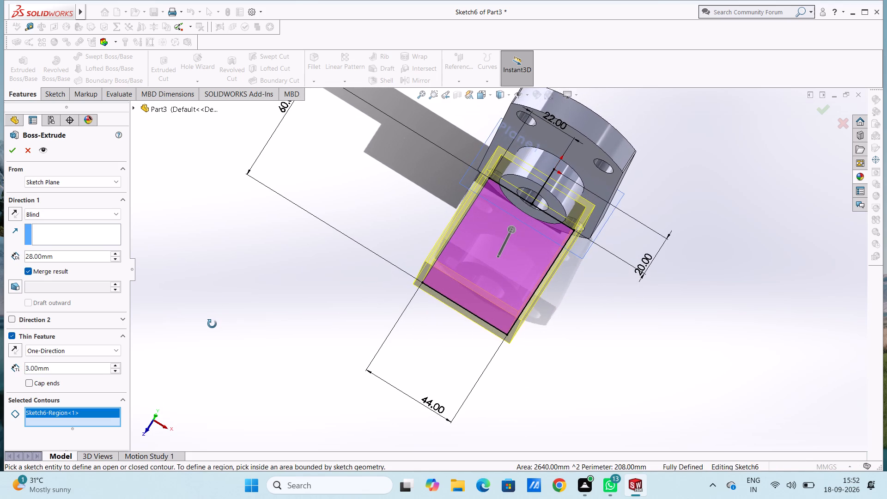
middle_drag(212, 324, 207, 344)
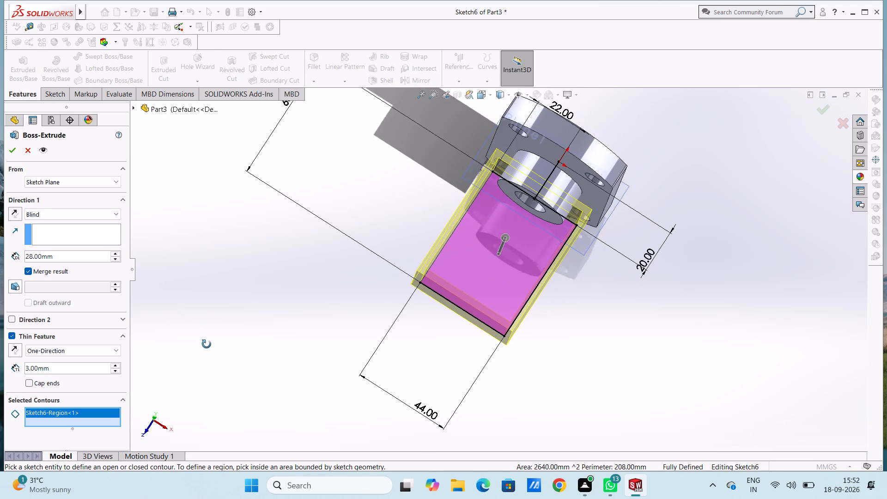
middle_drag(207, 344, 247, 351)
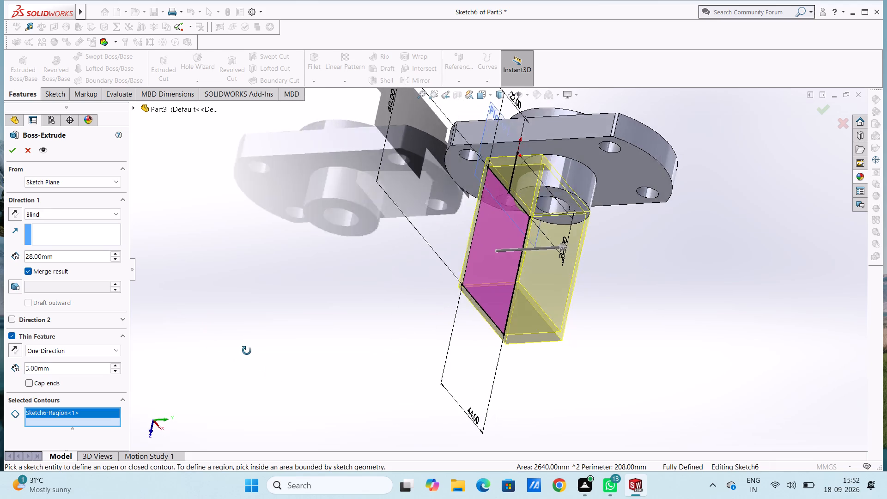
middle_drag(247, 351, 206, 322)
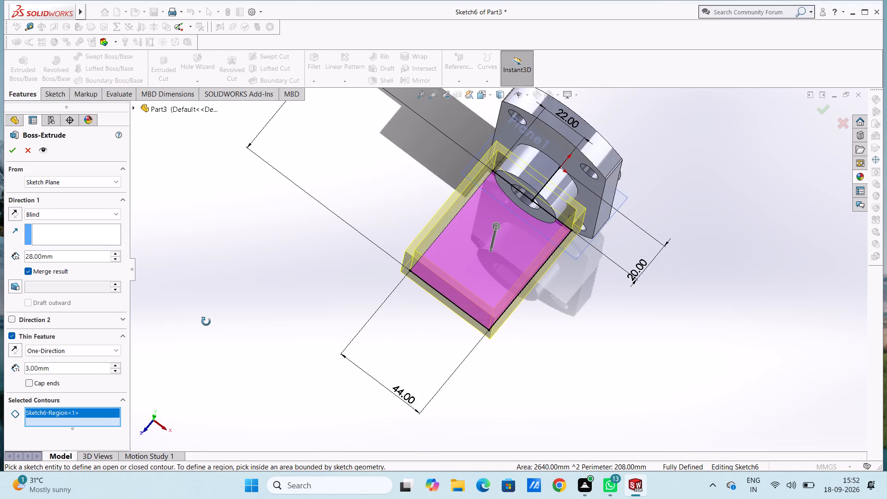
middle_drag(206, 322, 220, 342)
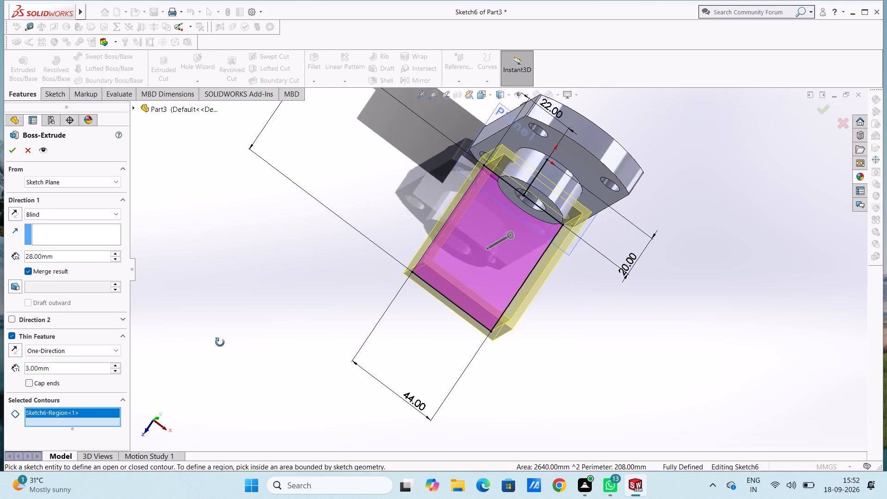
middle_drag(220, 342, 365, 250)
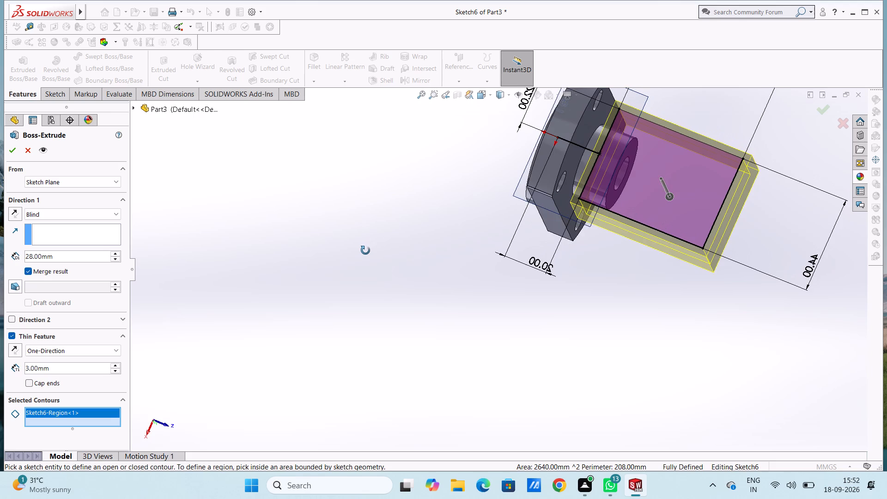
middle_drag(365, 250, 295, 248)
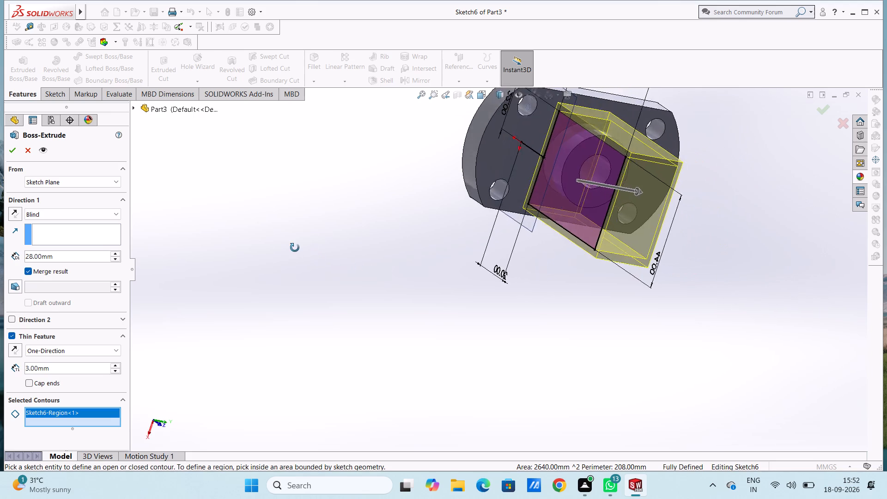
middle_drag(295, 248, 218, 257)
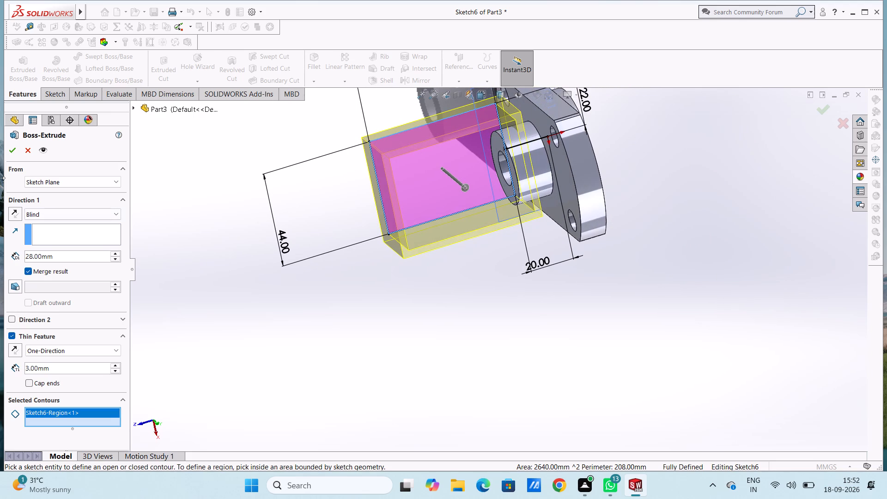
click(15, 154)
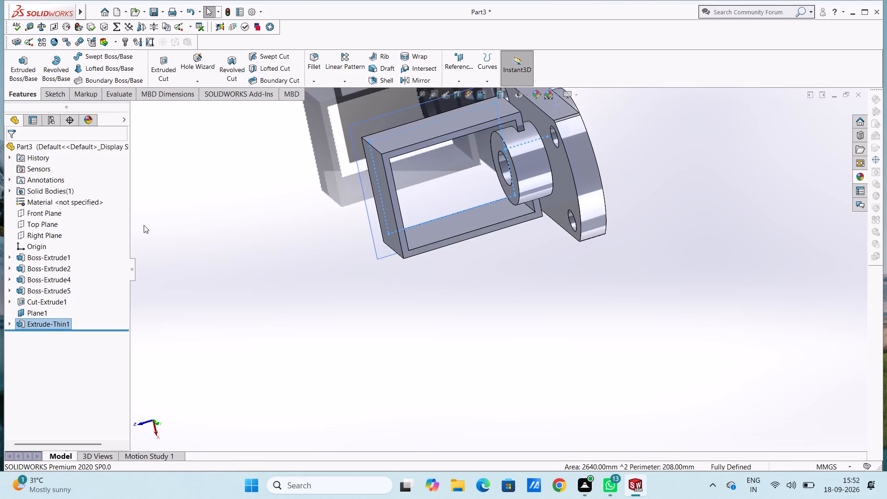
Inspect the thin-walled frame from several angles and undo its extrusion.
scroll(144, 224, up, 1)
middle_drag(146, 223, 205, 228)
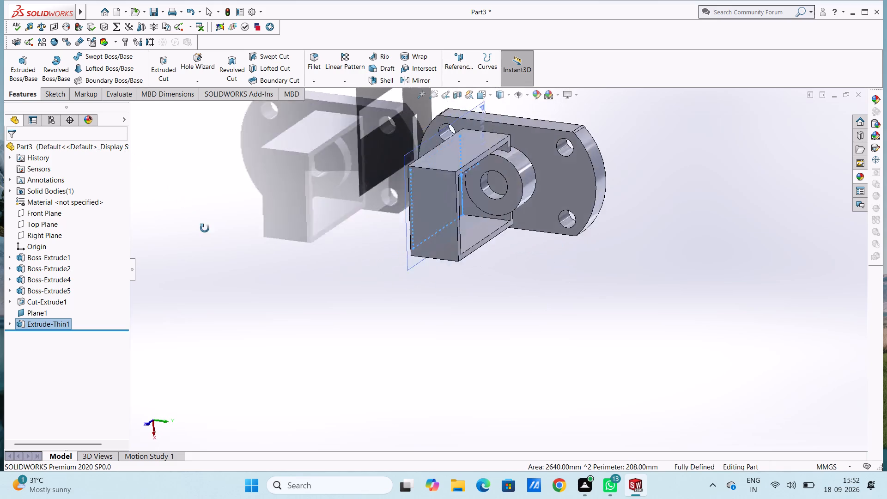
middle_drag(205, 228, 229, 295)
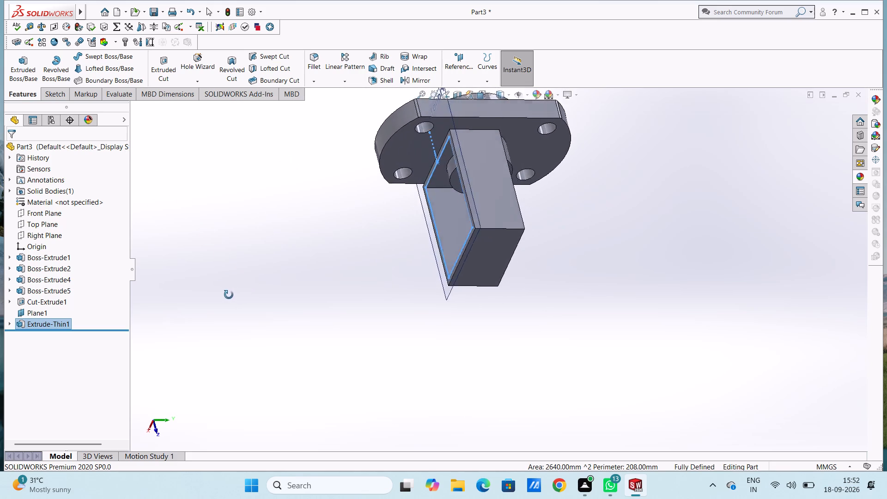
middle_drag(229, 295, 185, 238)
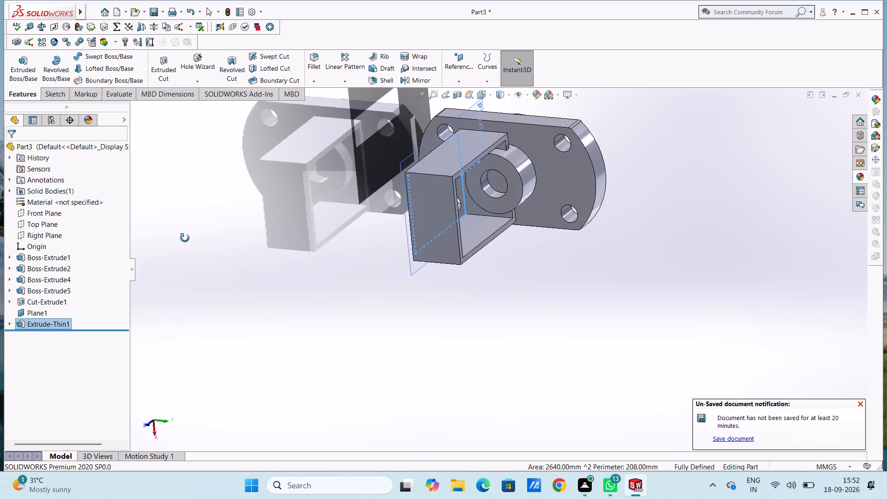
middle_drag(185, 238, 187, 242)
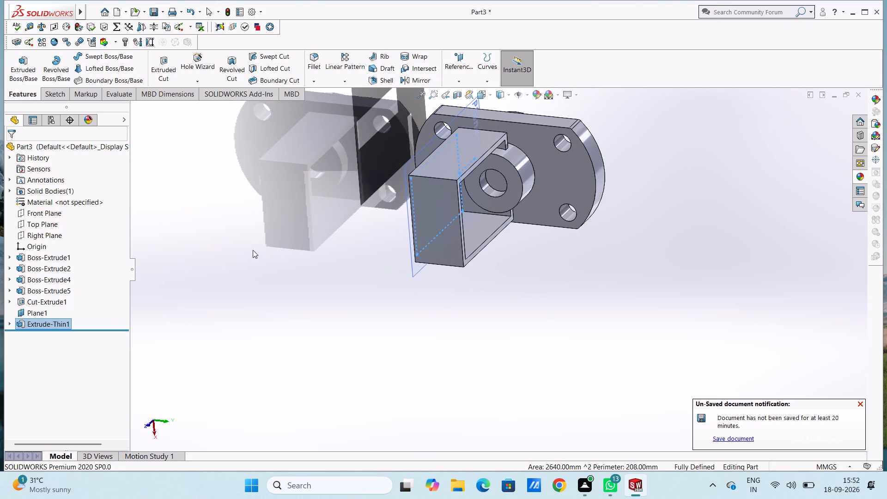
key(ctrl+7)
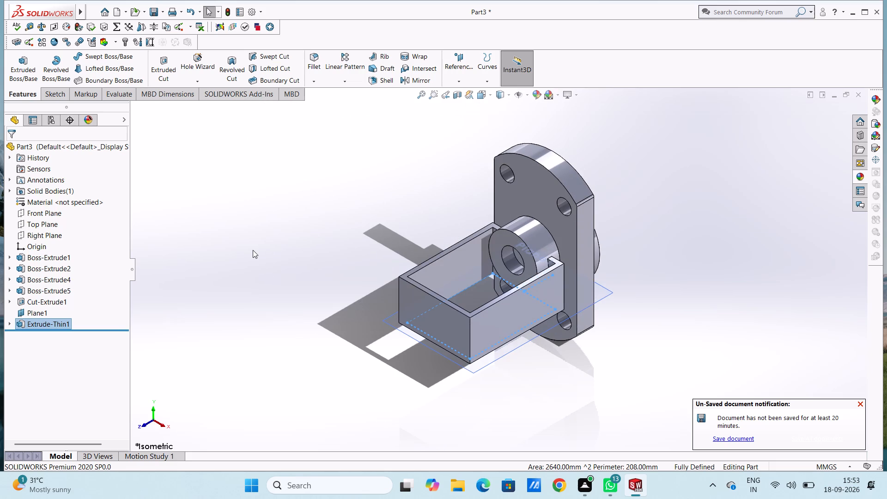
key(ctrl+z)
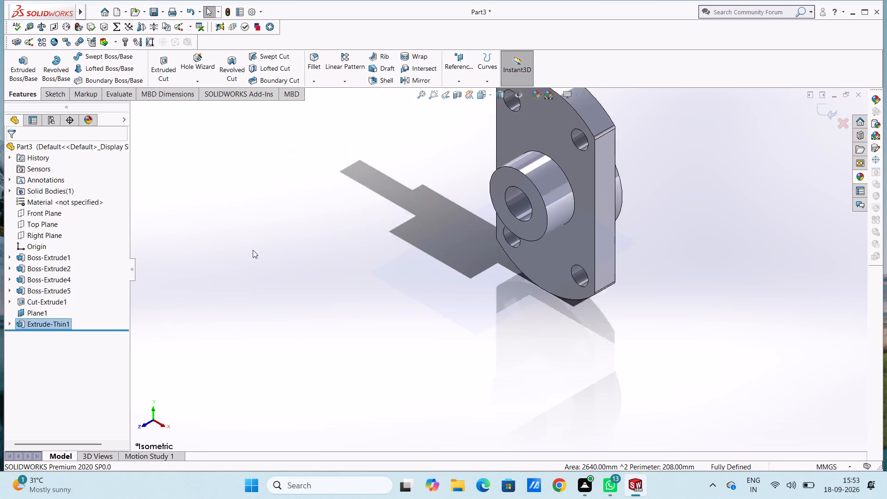
Set up a new boss extrusion of the rectangle's region as a one-direction thin feature with a 3 mm wall.
click(14, 94)
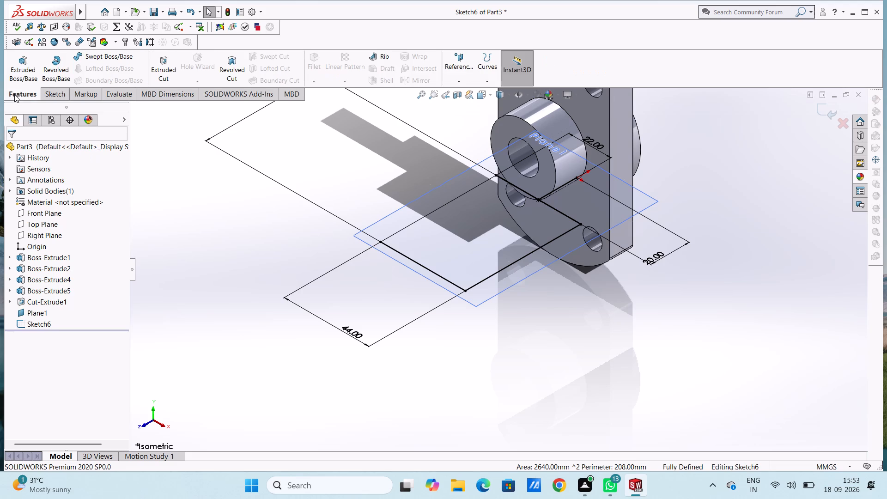
click(20, 67)
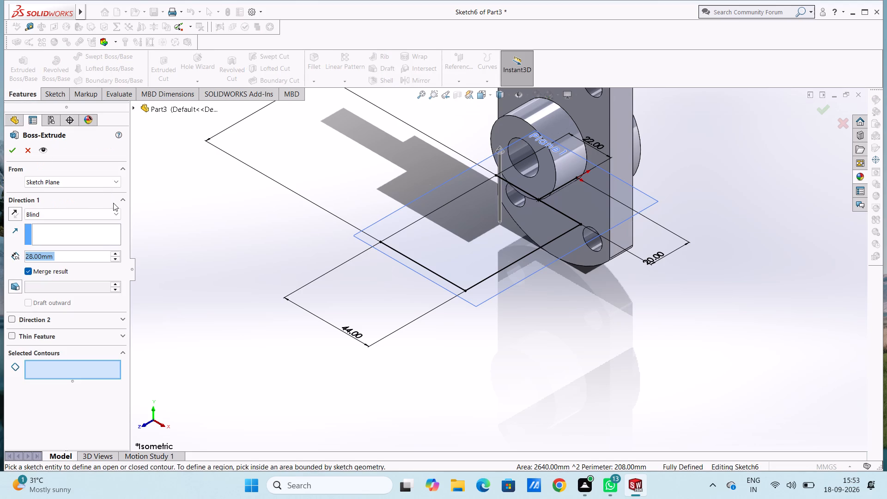
click(422, 247)
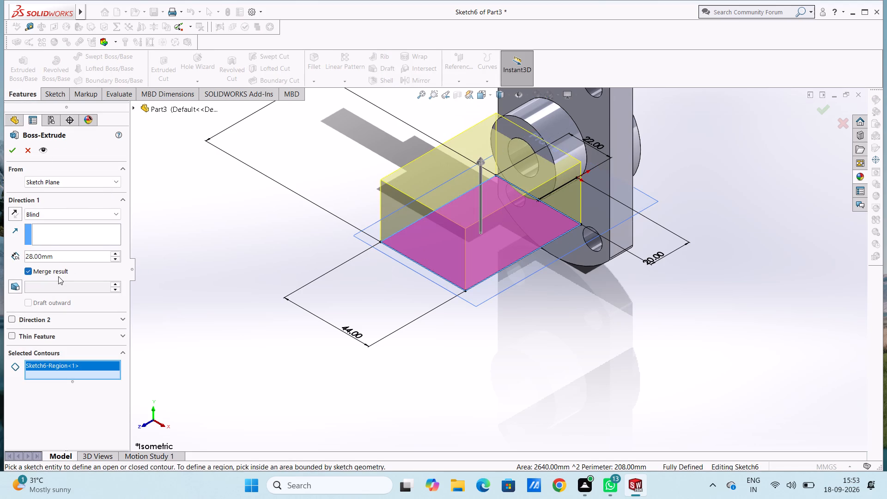
click(11, 338)
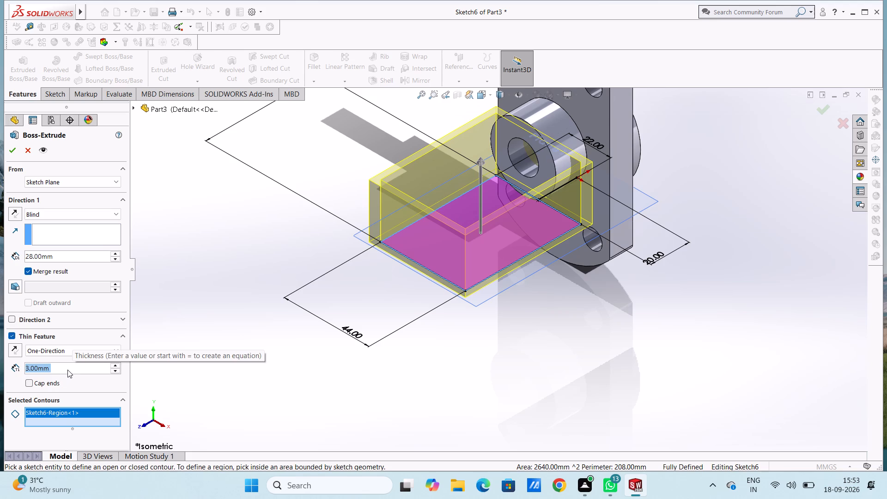
click(44, 347)
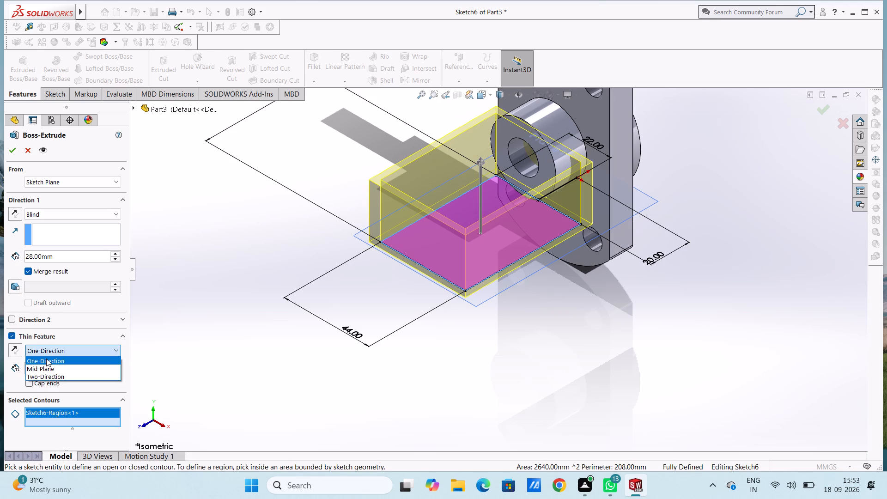
click(46, 359)
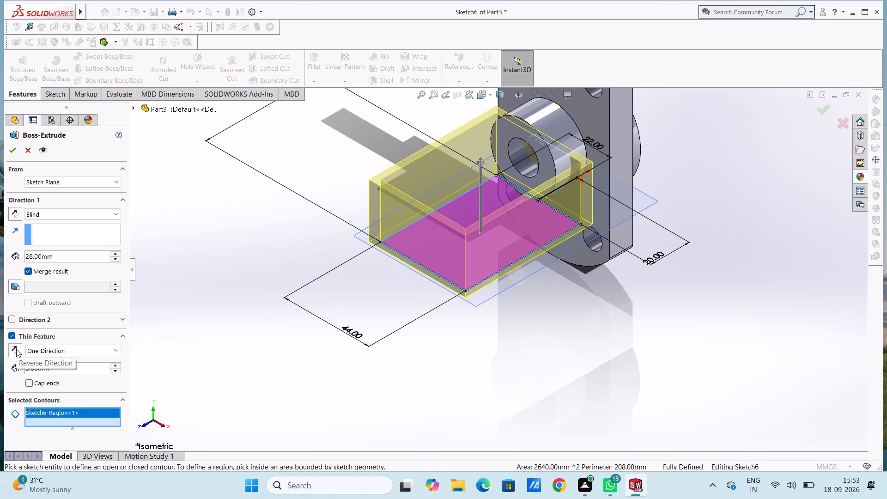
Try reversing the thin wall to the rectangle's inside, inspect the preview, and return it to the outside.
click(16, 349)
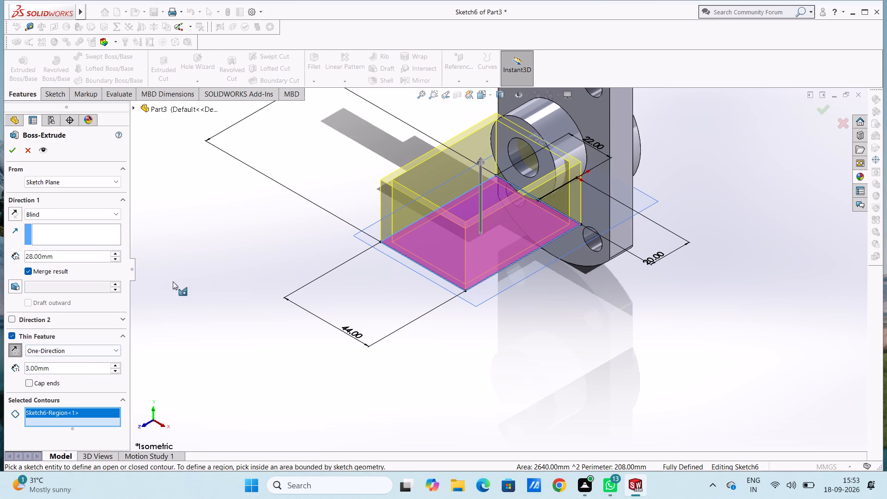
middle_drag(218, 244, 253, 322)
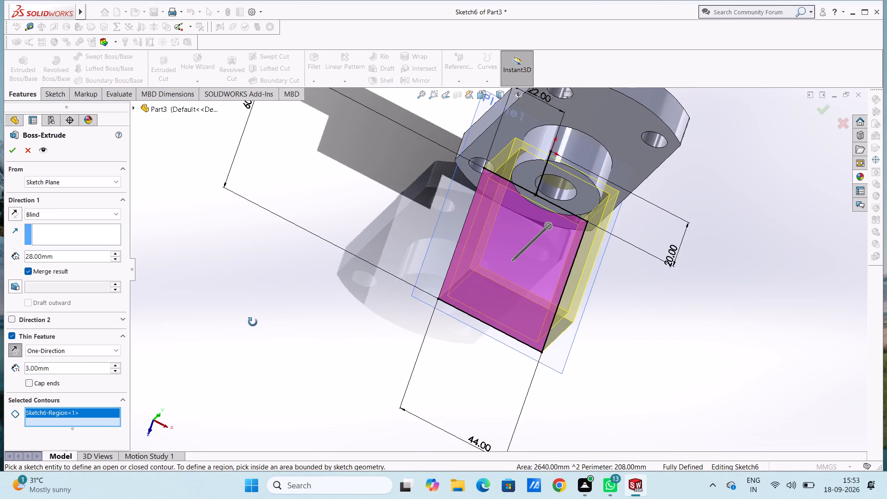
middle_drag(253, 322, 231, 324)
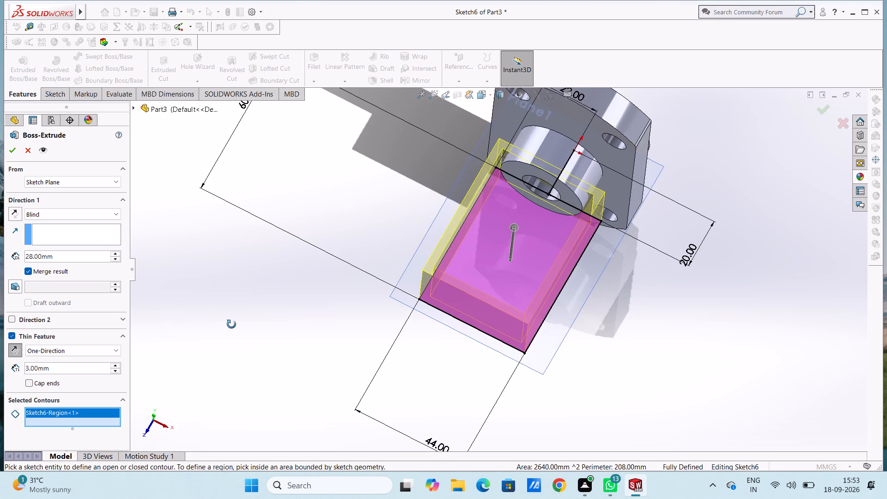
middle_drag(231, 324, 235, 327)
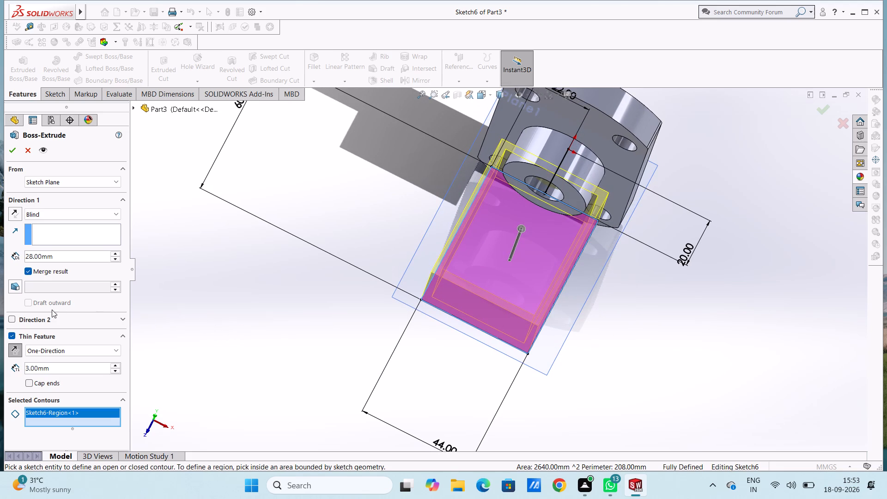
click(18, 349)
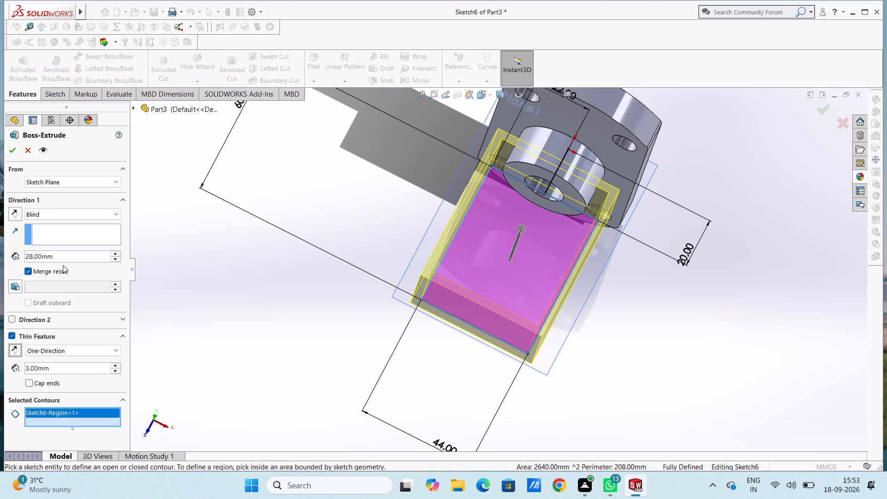
Set the depth of the thin-walled rectangle extrusion to 20 mm and create the feature.
double_click(67, 255)
text(20)
key(Return)
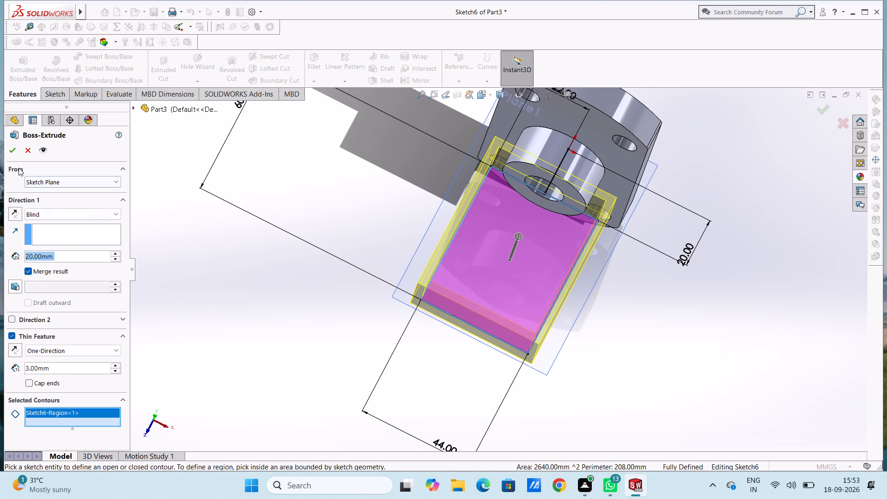
click(15, 154)
click(170, 221)
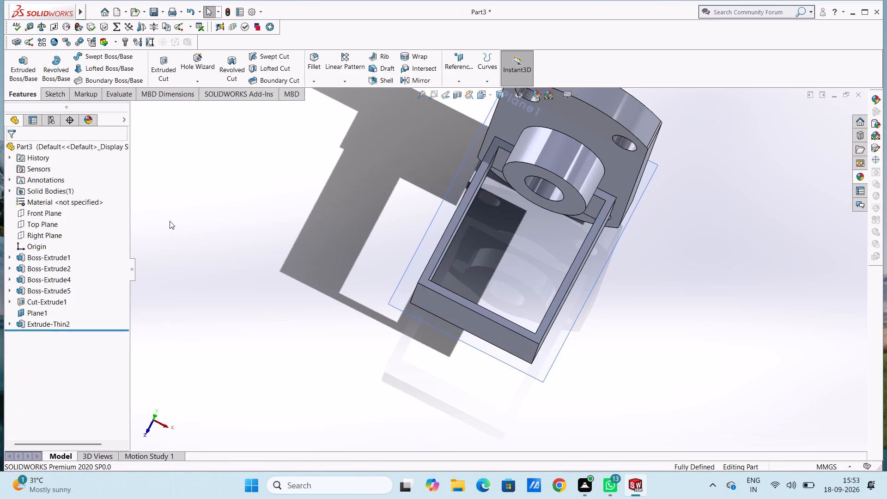
Start a sketch on Plane1 and draw a 50 x 66 mm corner rectangle matching the frame's outer outline.
middle_drag(178, 225, 259, 224)
scroll(259, 224, up, 1)
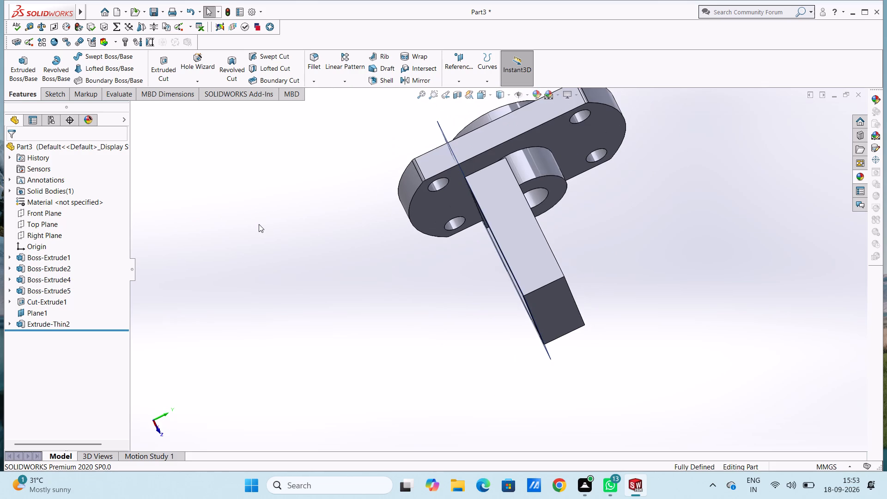
key(ctrl+5)
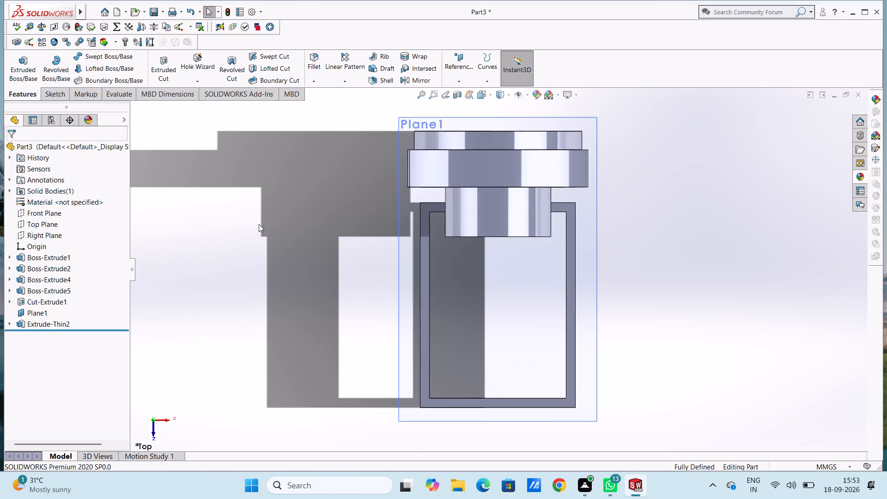
key(ctrl+6)
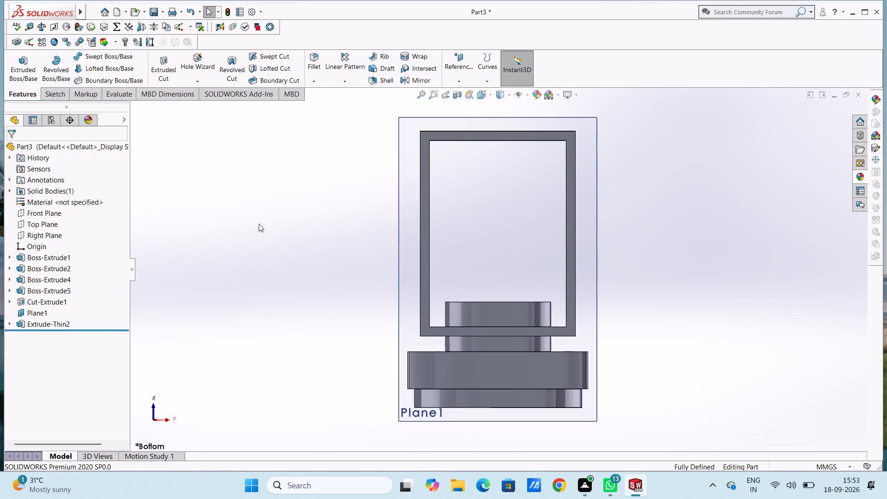
click(410, 190)
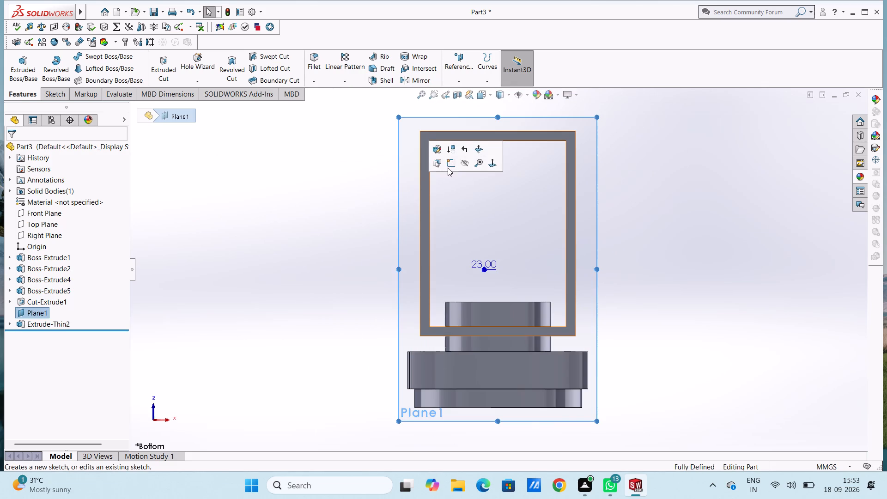
click(448, 164)
click(337, 181)
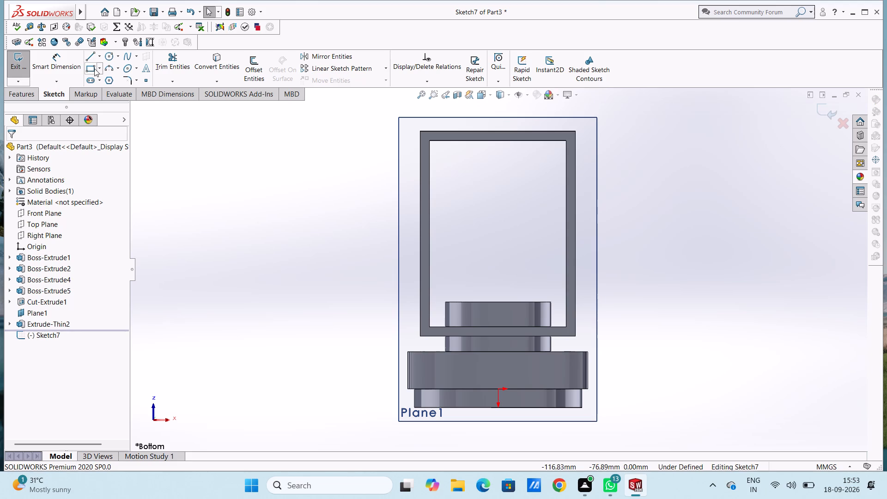
click(94, 68)
click(420, 130)
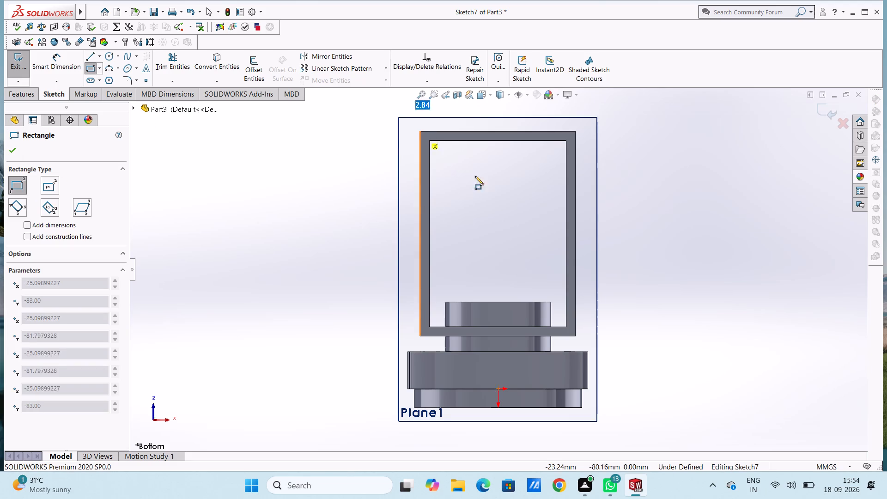
click(574, 336)
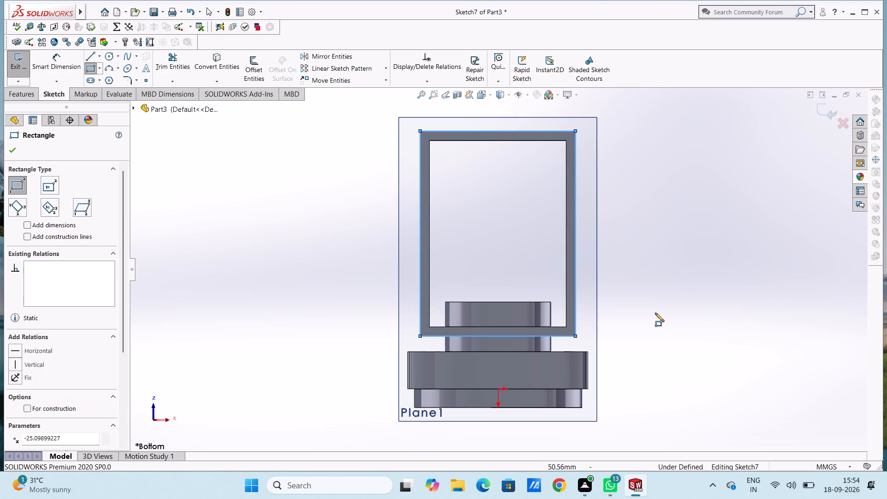
key(Escape)
key(Escape)
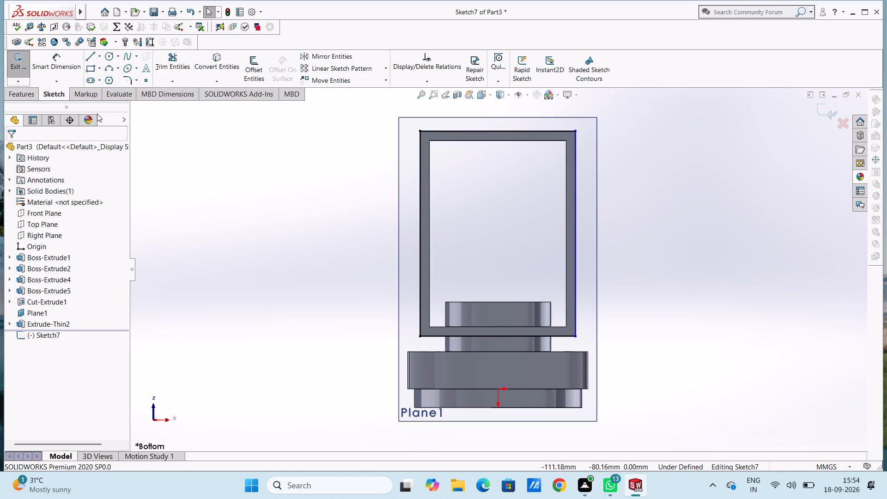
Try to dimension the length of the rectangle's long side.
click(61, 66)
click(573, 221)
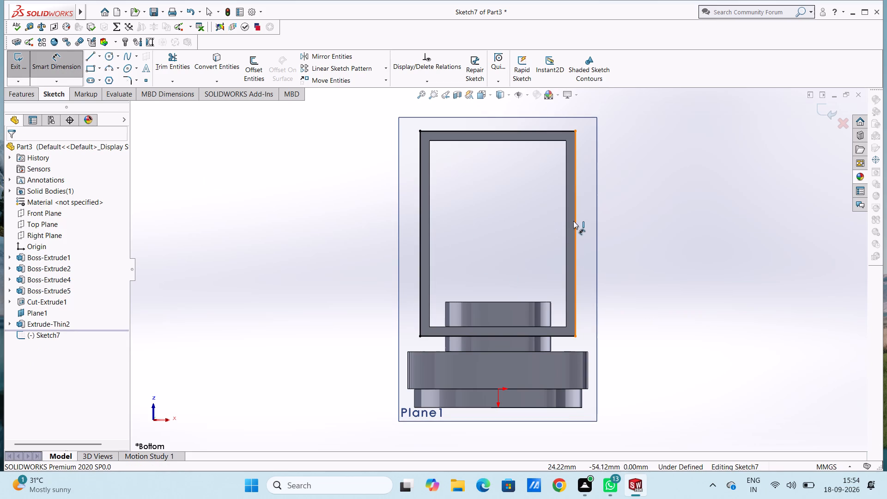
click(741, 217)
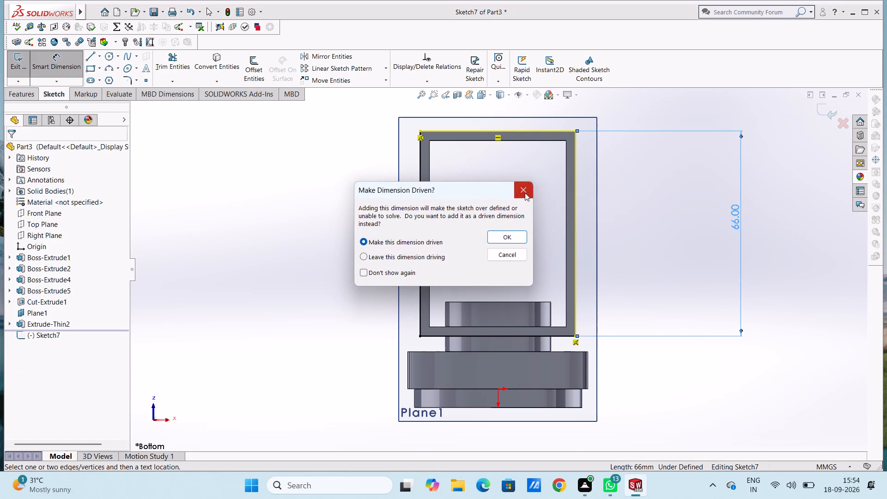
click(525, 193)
Dimension the rectangle's short side at 50 mm.
scroll(525, 189, up, 2)
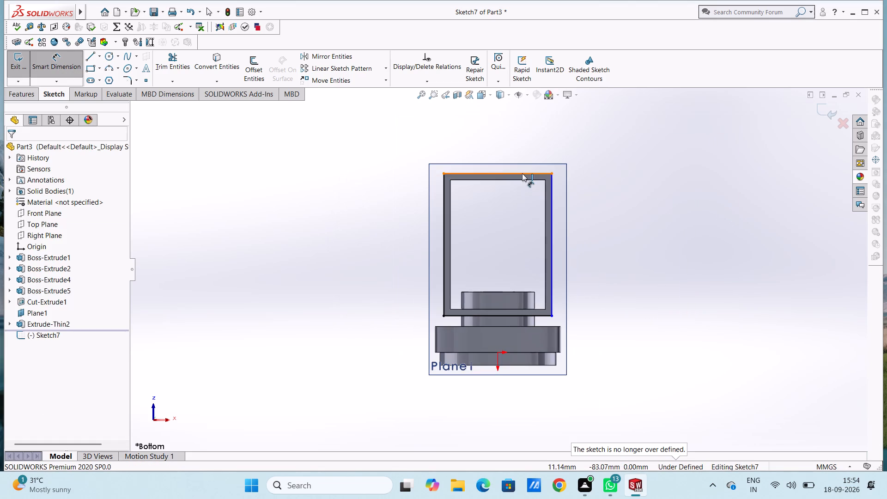
click(522, 173)
click(516, 122)
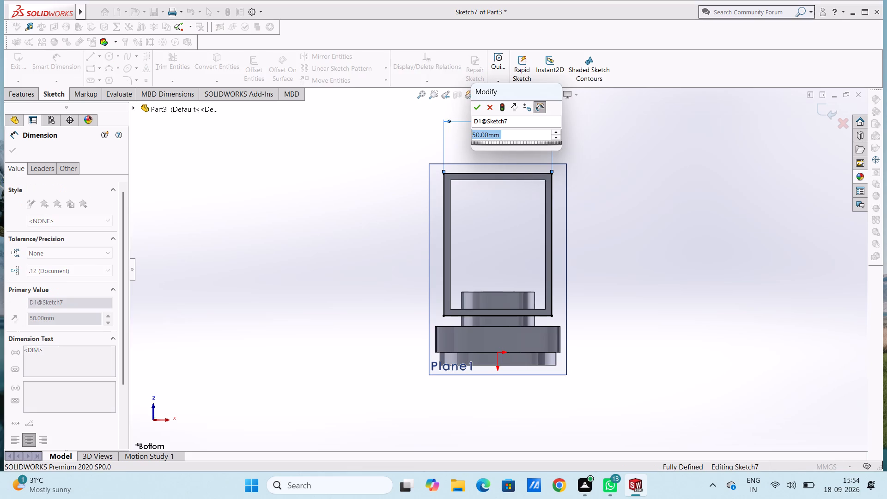
click(479, 109)
click(401, 159)
key(Escape)
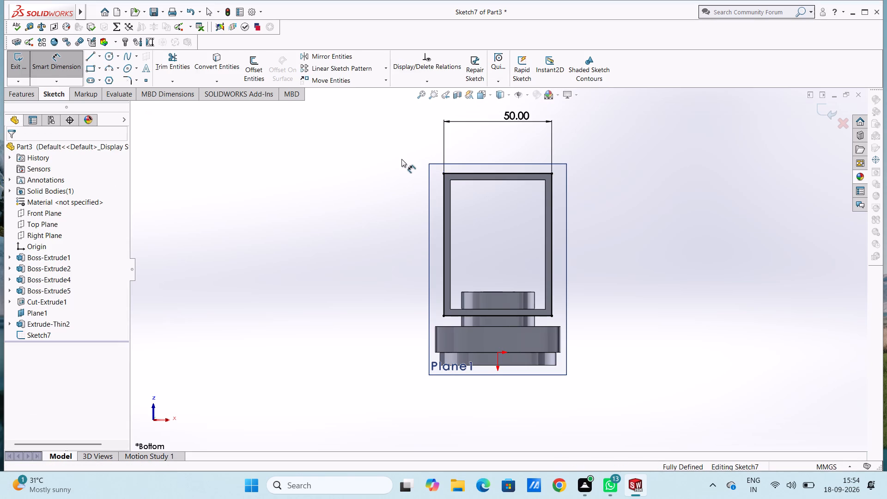
key(Escape)
Extrude the rectangle 1 mm as a blind boss, reversed away from the frame, to close its bottom.
middle_drag(414, 154, 373, 275)
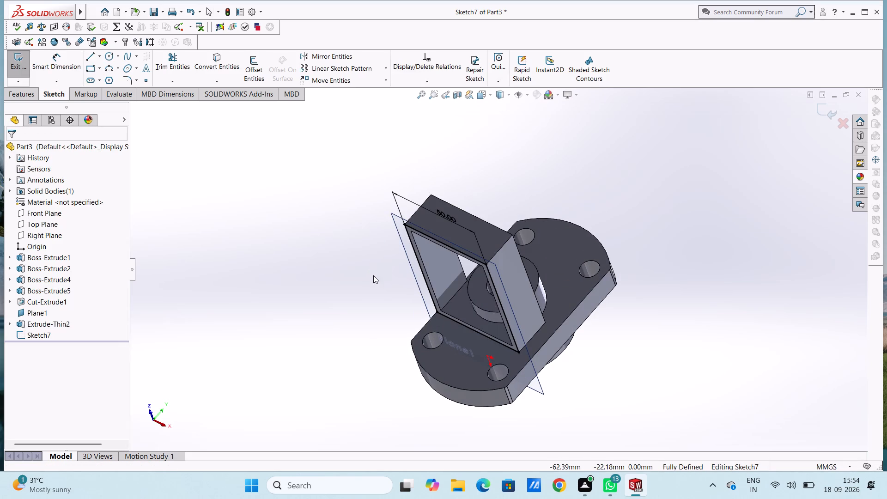
click(30, 98)
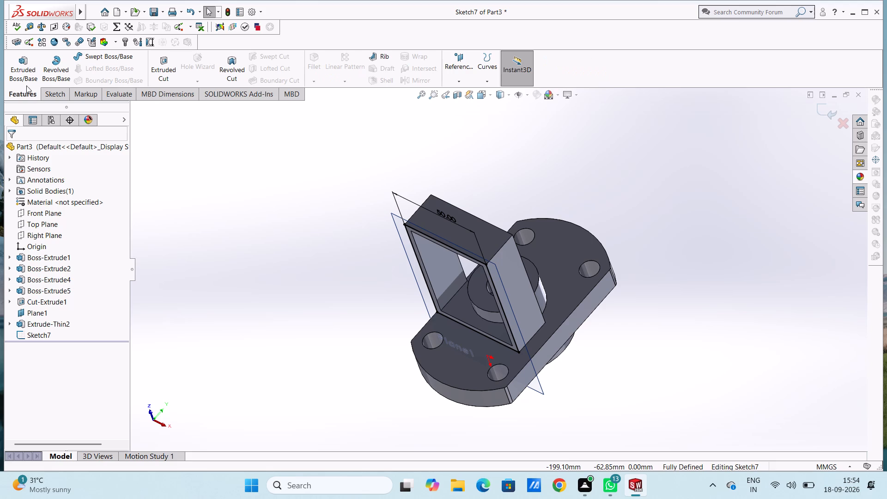
click(27, 67)
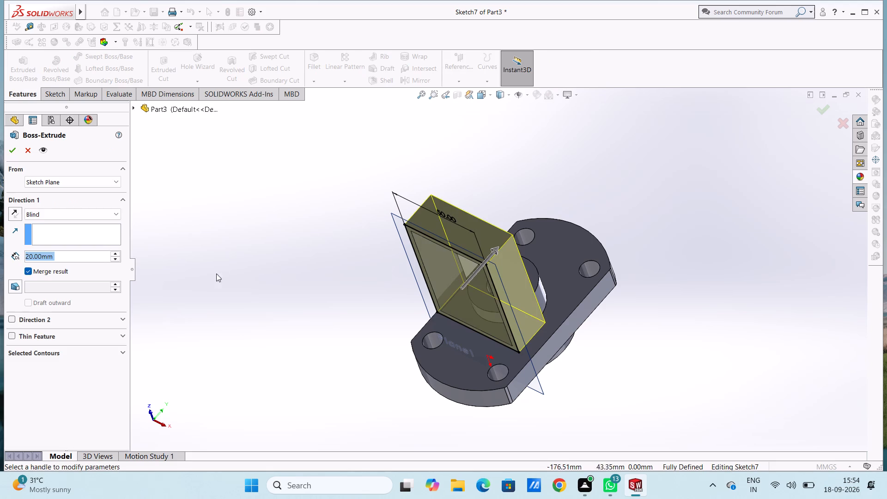
click(12, 208)
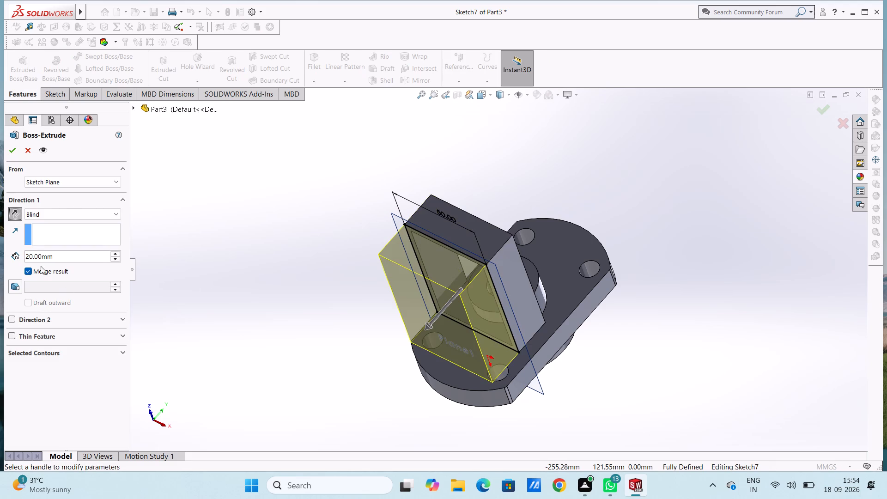
double_click(61, 261)
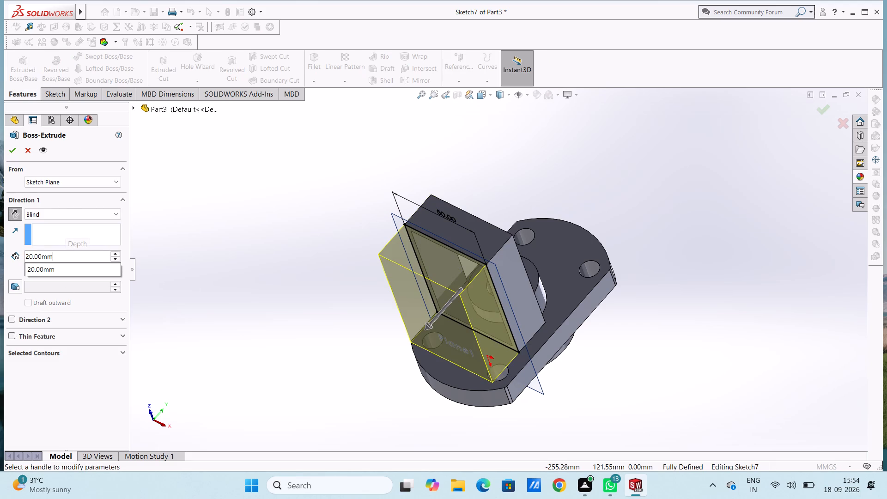
key(1)
key(Return)
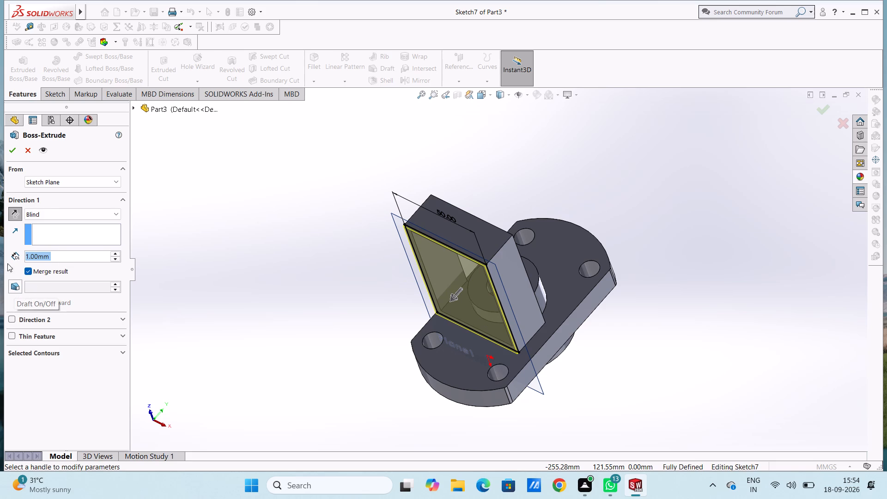
click(10, 147)
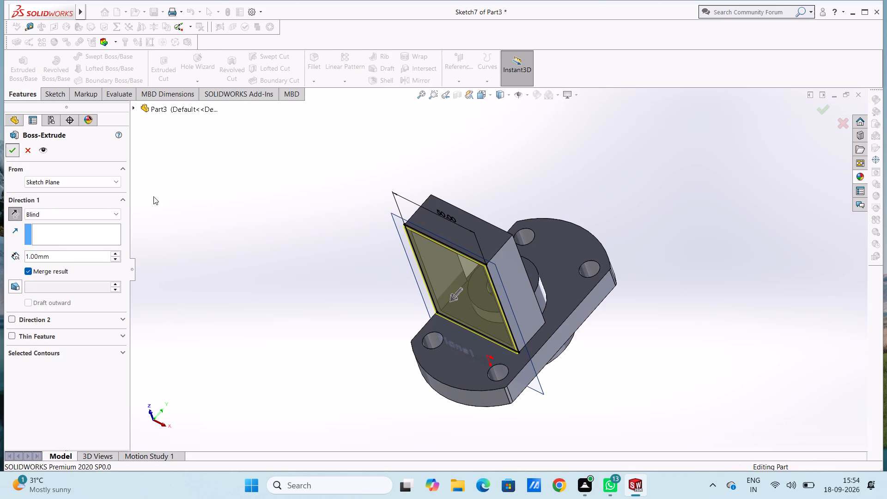
Hide the reference plane Plane1.
scroll(278, 180, up, 1)
middle_drag(278, 180, 311, 287)
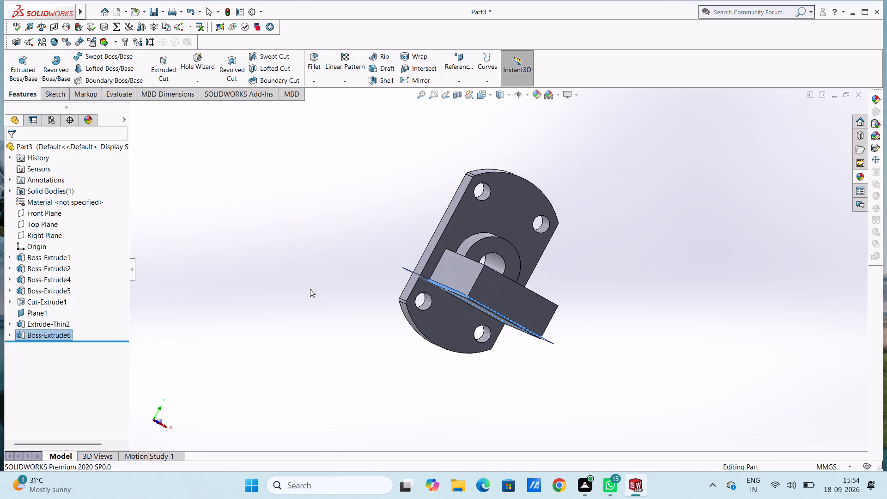
click(307, 287)
middle_drag(295, 231, 325, 323)
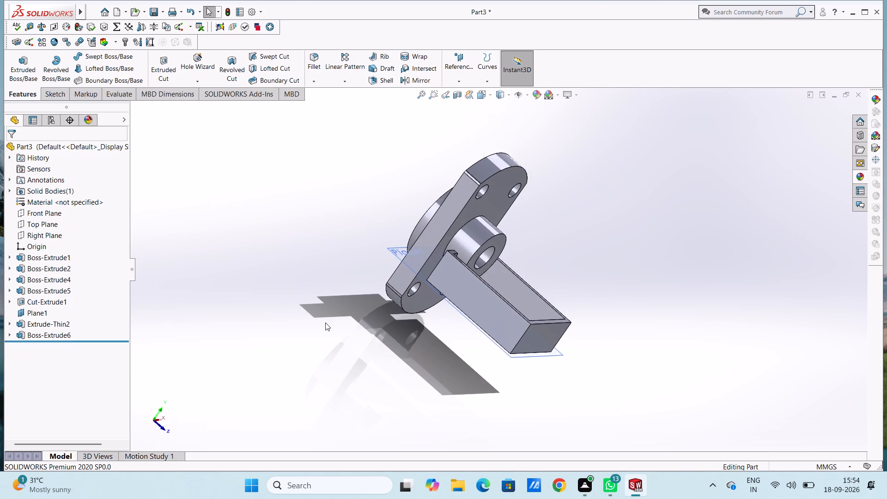
click(48, 312)
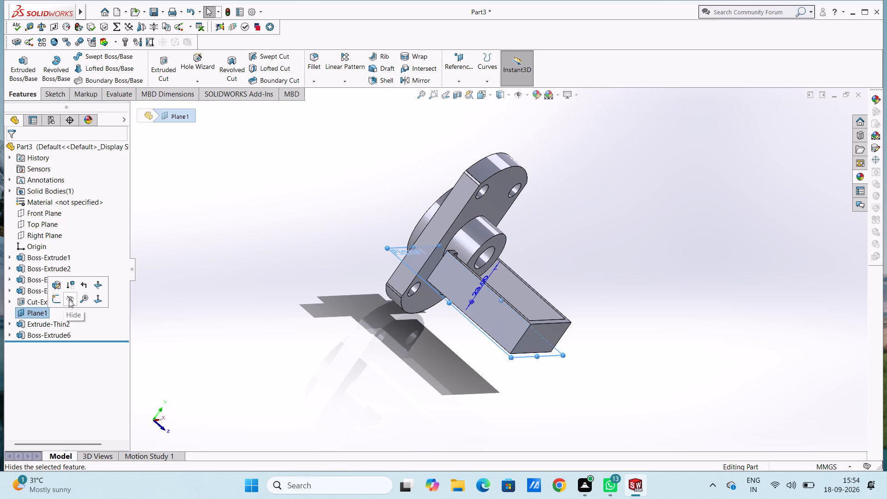
click(69, 299)
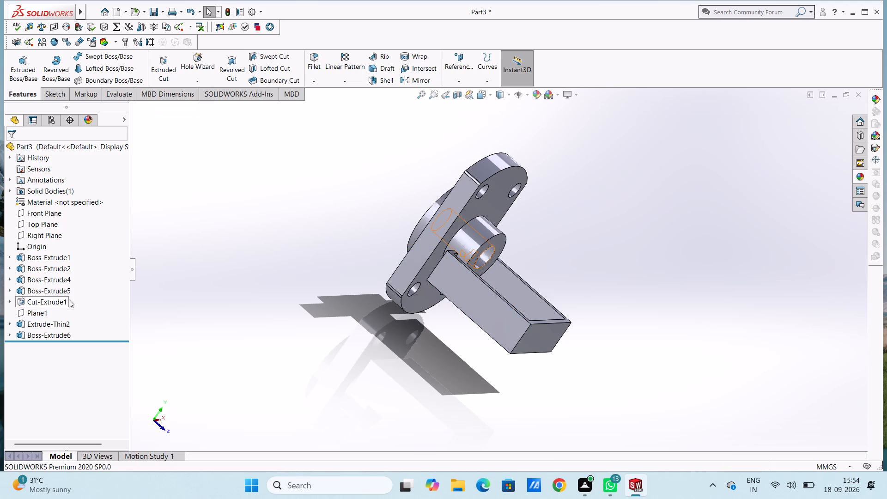
click(188, 274)
Start a sketch on the bored boss's end face and draw an 8 mm radius circle at the origin, matching the bore.
middle_drag(231, 256, 238, 212)
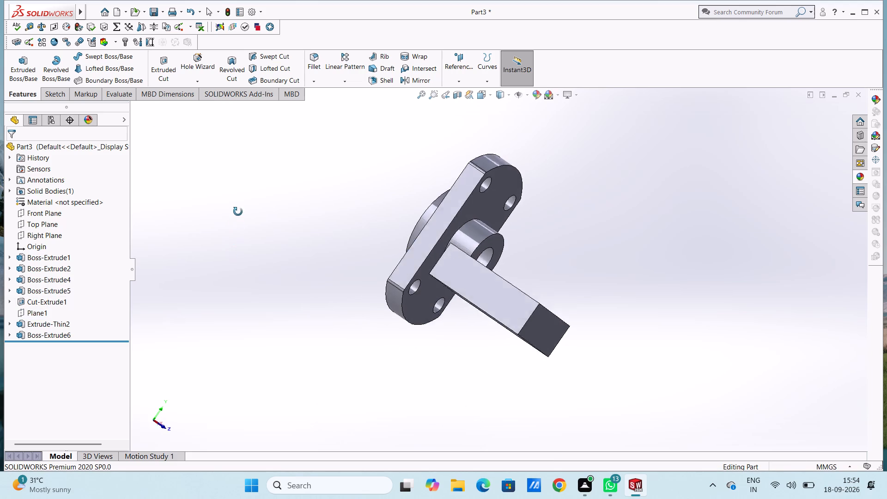
middle_drag(238, 212, 257, 246)
key(ctrl+7)
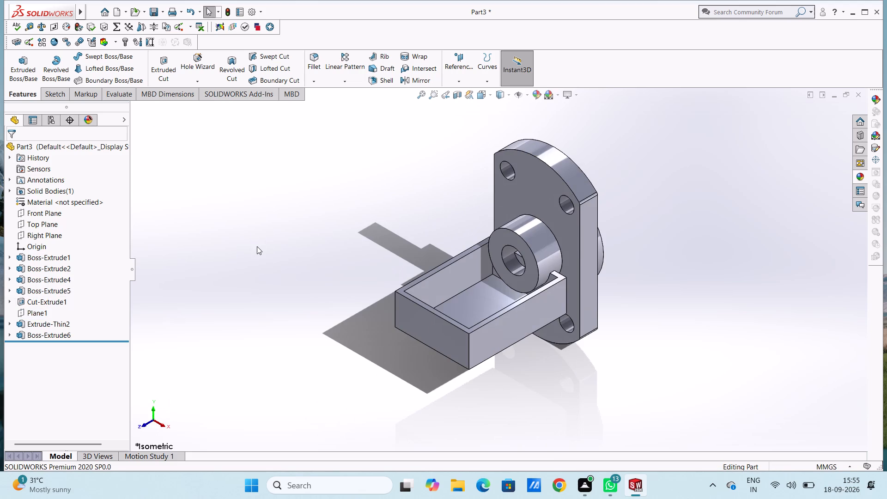
key(ctrl+1)
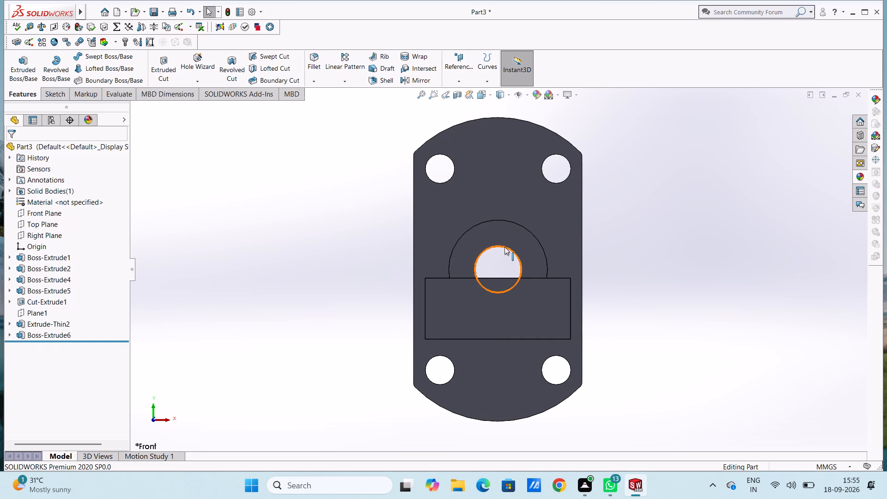
click(509, 235)
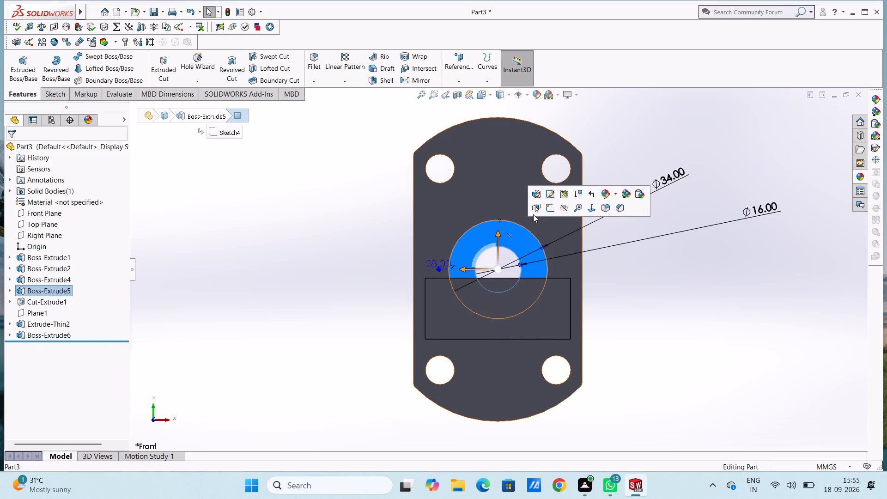
click(550, 207)
click(304, 234)
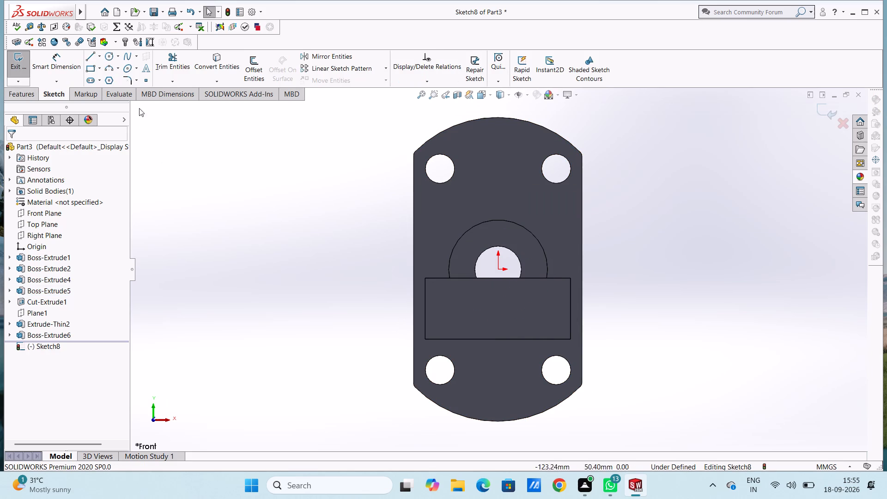
click(104, 54)
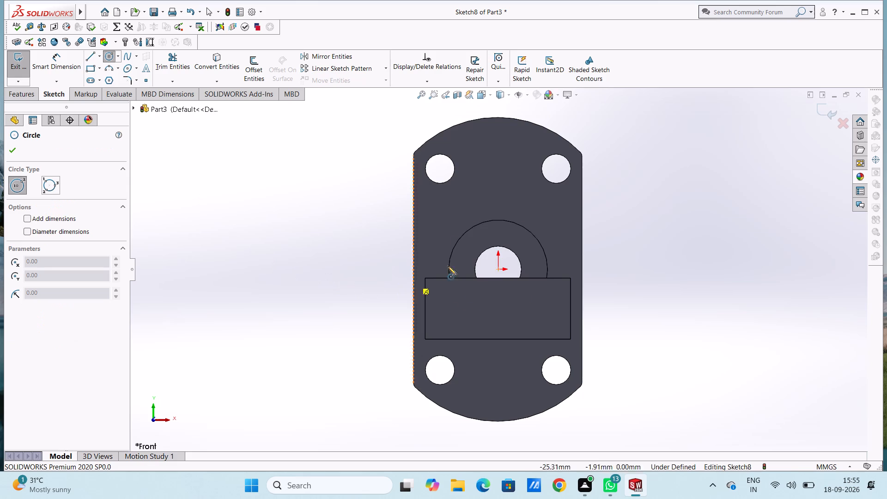
click(497, 267)
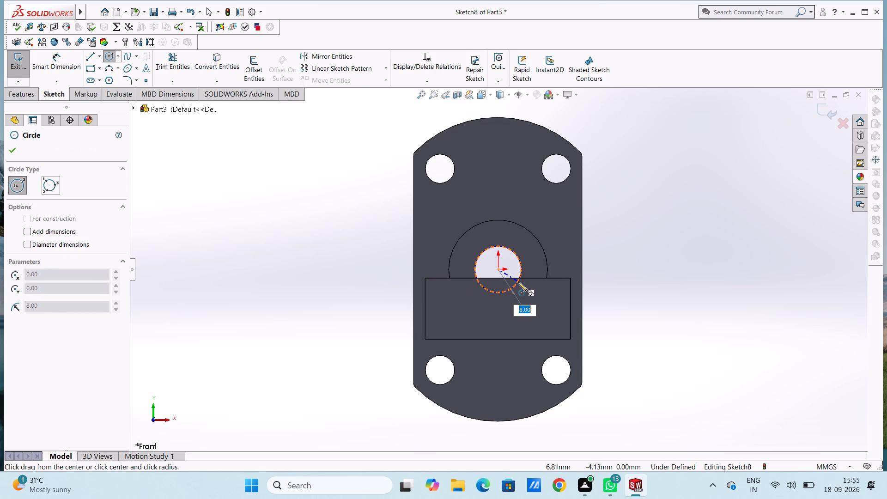
click(518, 281)
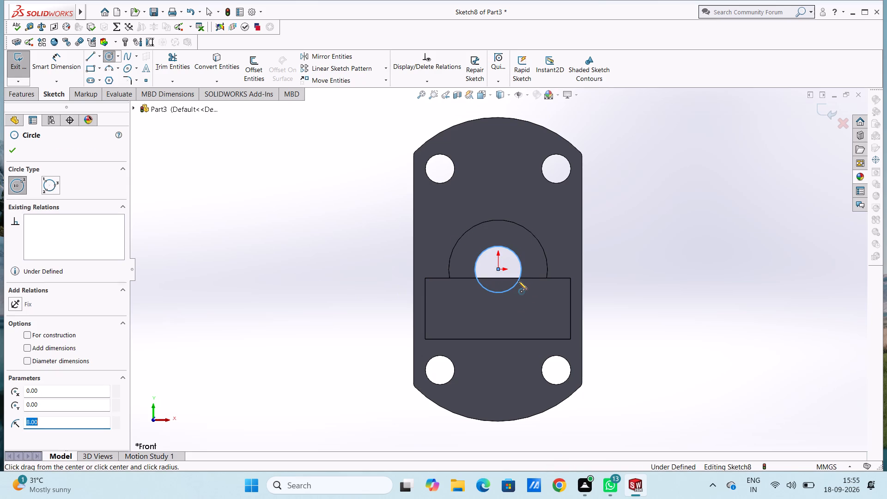
key(Escape)
key(Escape)
key(Escape)
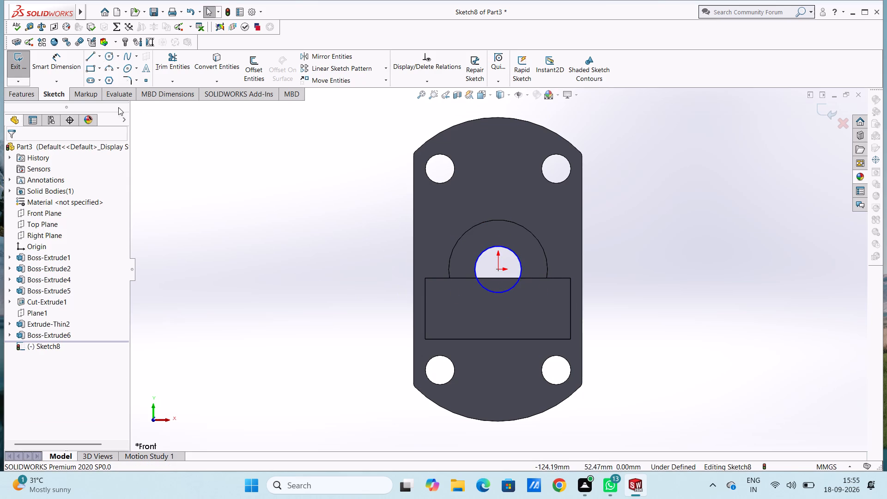
Dimension the sketched circle's diameter at 16 mm.
click(59, 65)
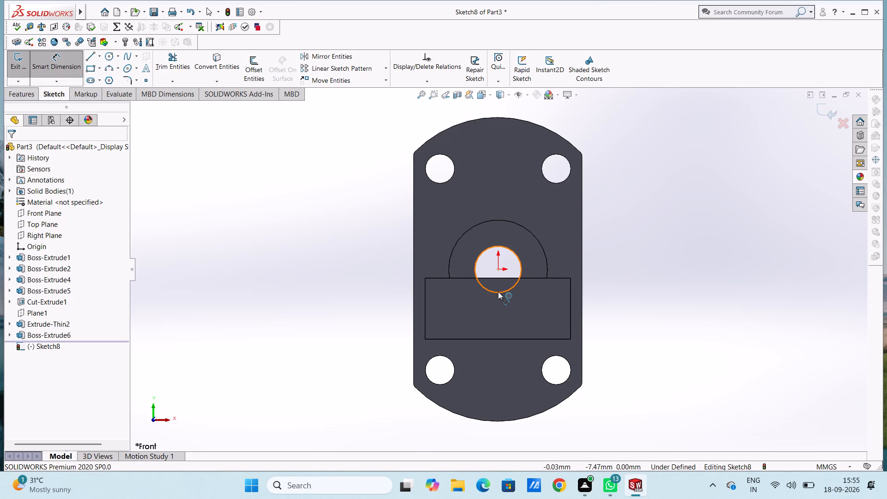
click(498, 292)
click(704, 182)
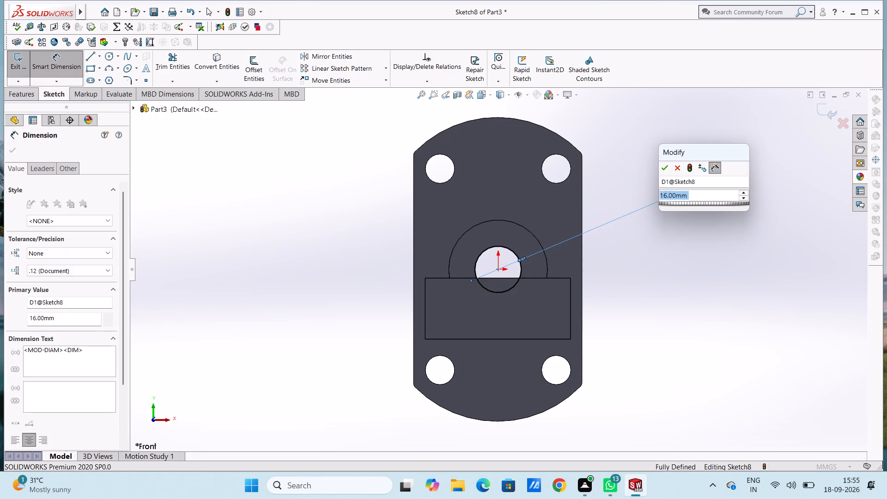
click(664, 170)
click(652, 138)
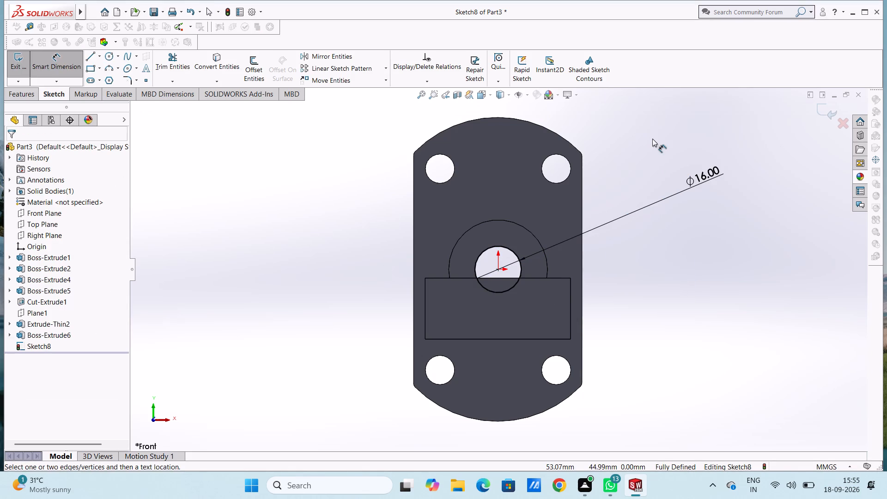
key(Escape)
key(Escape)
Cut-extrude the 16 mm circle 80 mm blind from the boss's end face back through the flange plate.
middle_drag(318, 259, 337, 285)
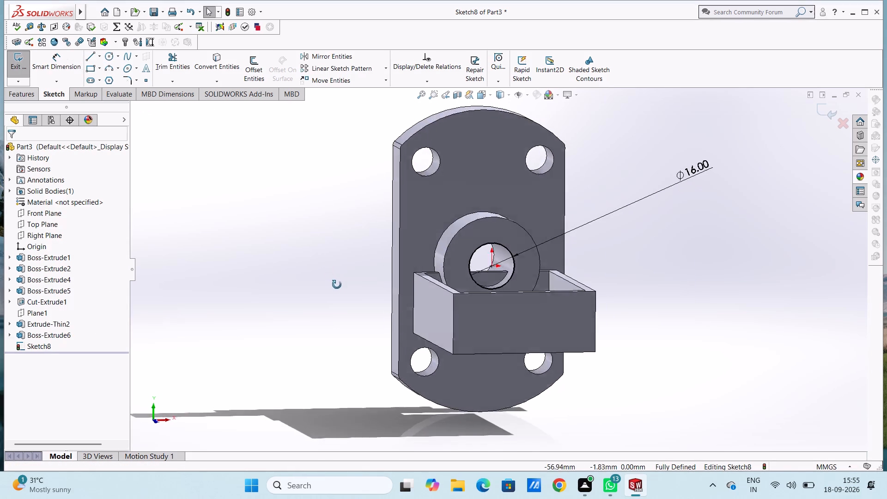
middle_drag(337, 285, 341, 301)
click(11, 96)
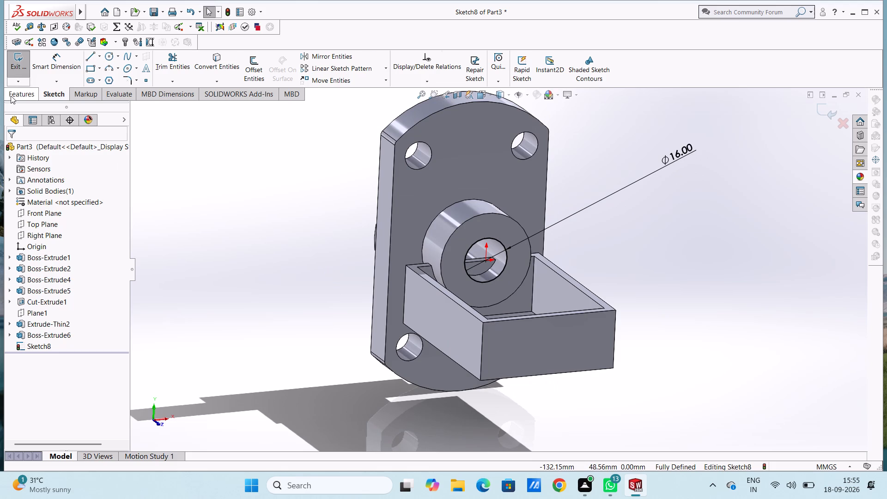
click(162, 58)
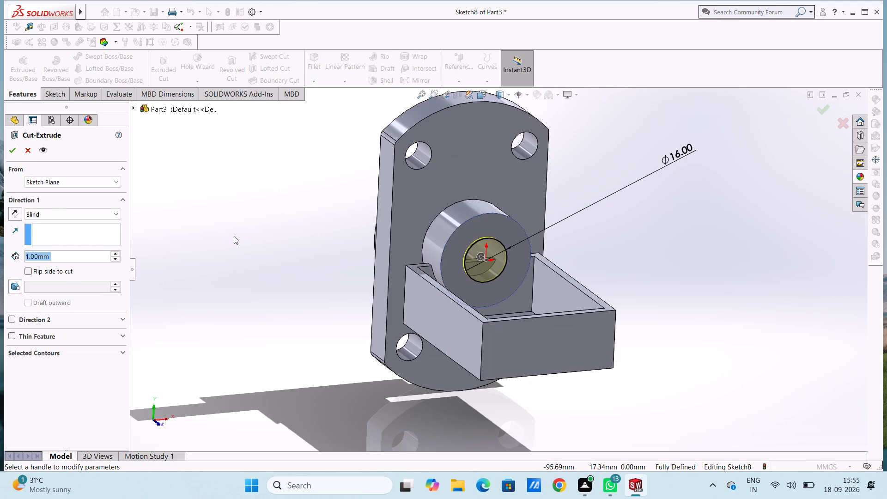
text(80)
key(Return)
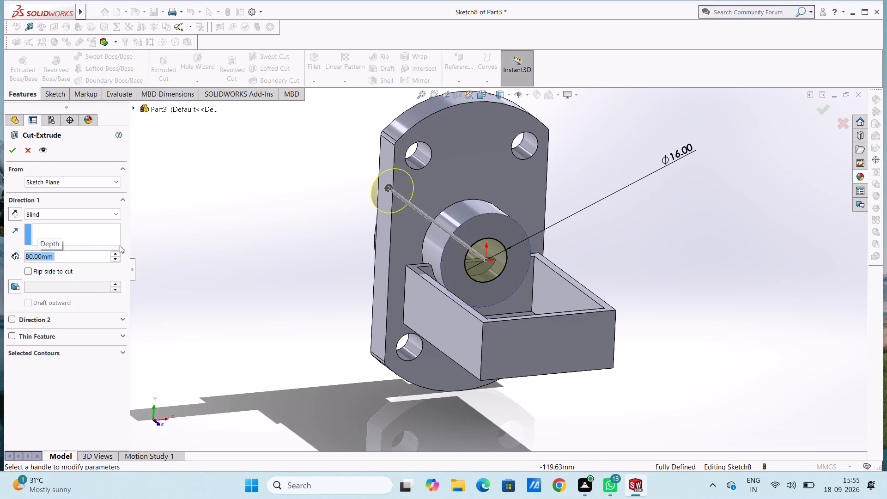
click(16, 152)
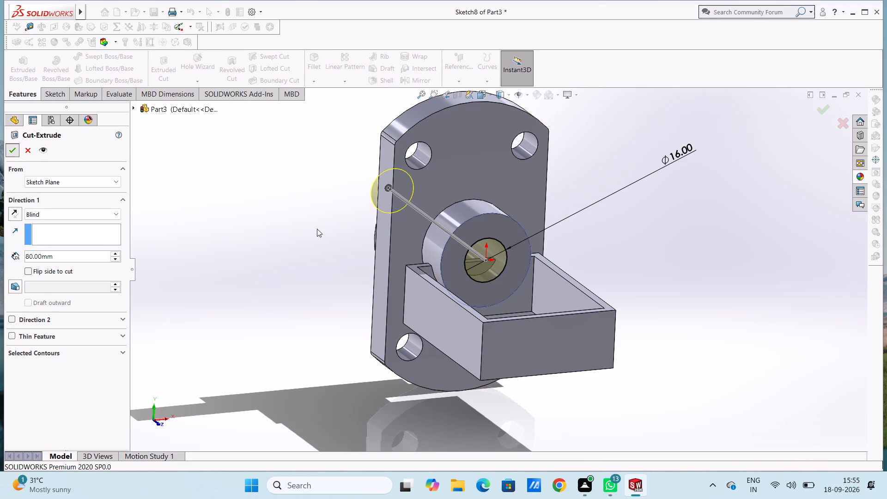
click(307, 230)
Start another sketch on the bored boss's end face and draw an 8 mm radius circle at the origin, matching the bore.
middle_drag(272, 203, 398, 344)
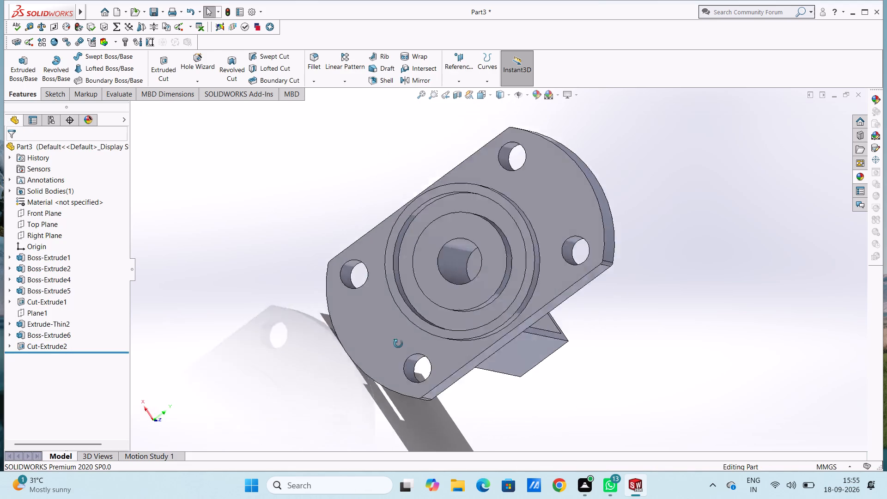
middle_drag(398, 344, 244, 265)
scroll(243, 264, up, 1)
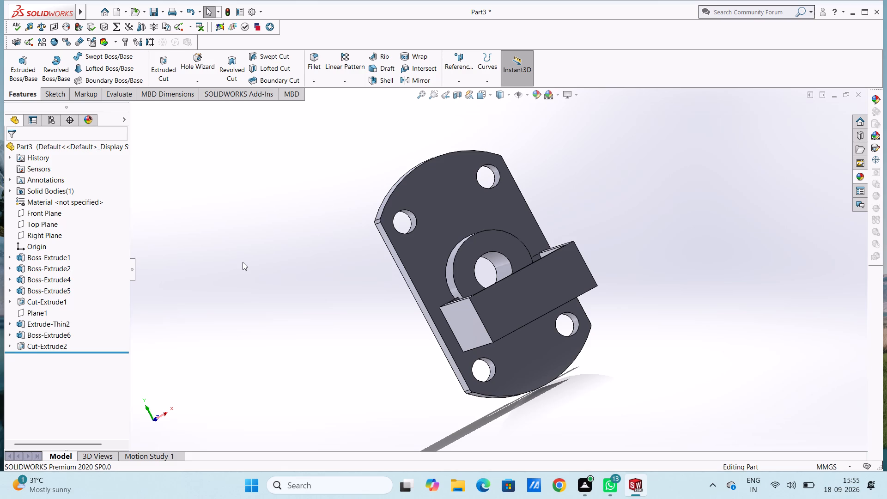
key(ctrl+1)
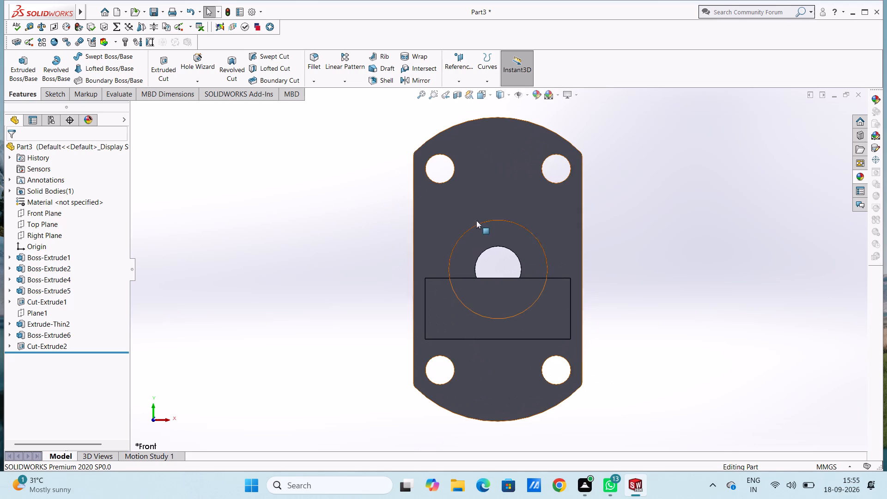
click(501, 241)
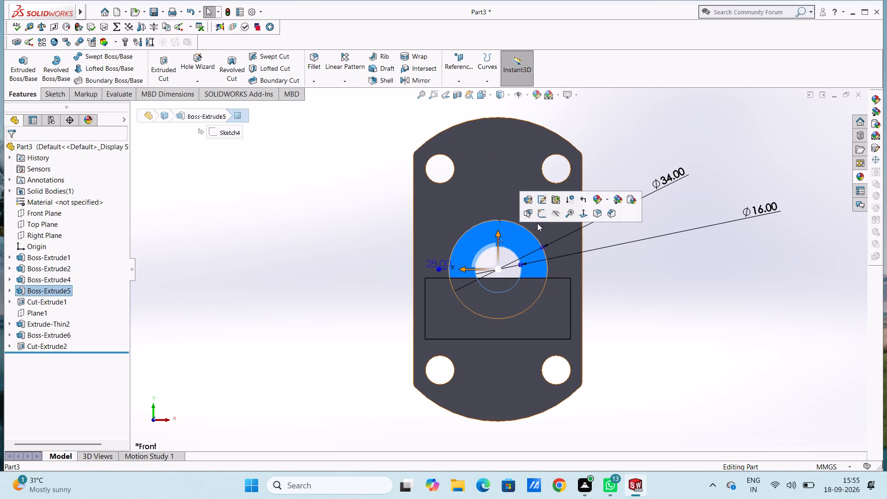
click(541, 218)
click(306, 241)
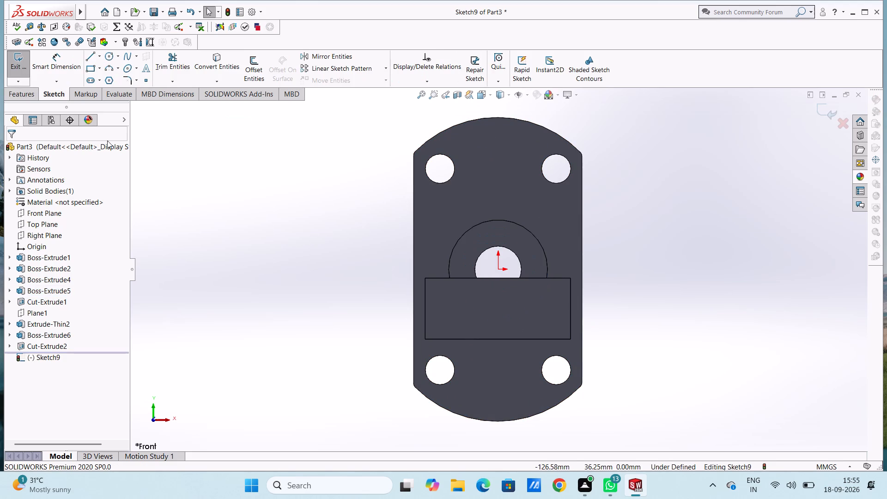
click(110, 53)
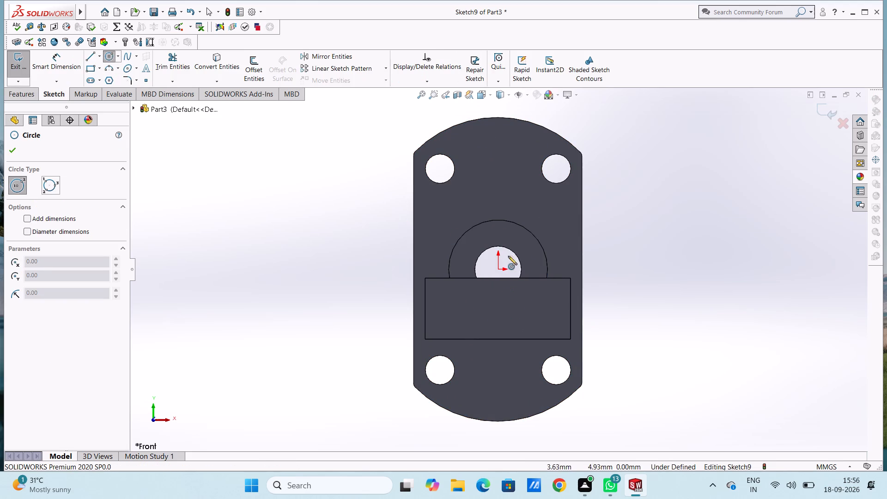
click(500, 270)
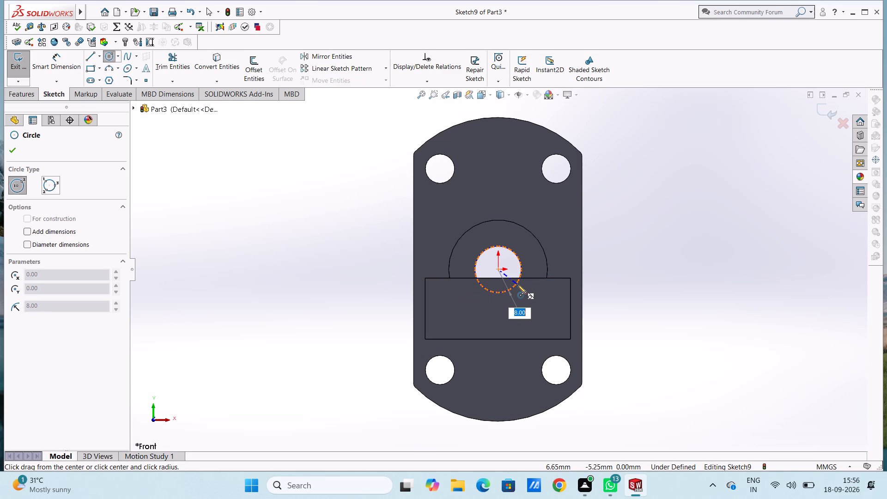
click(517, 285)
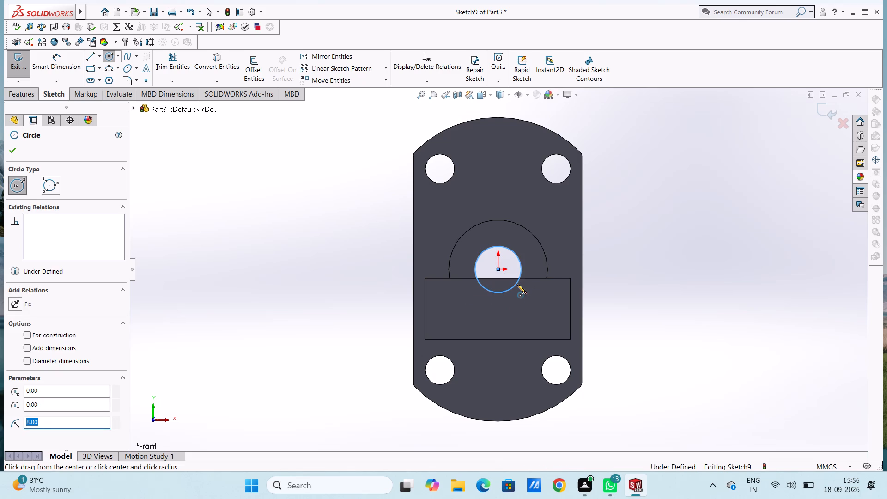
key(Escape)
key(Escape)
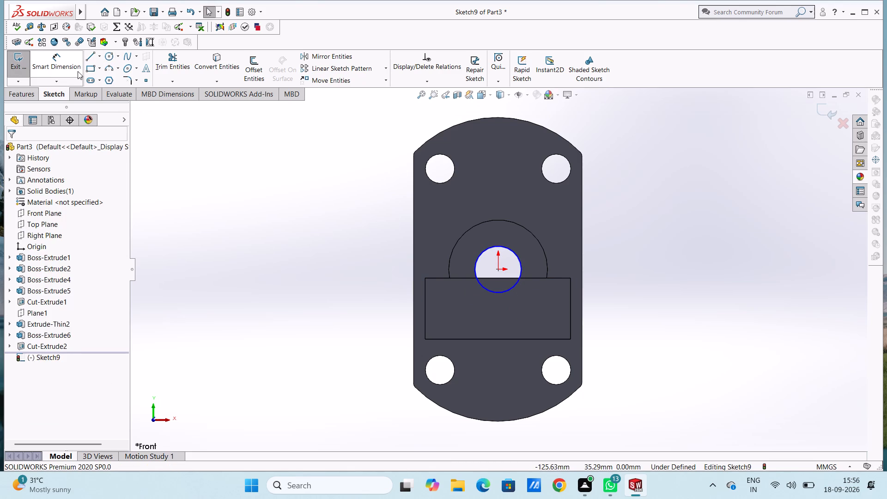
Dimension the new bore circle's diameter at 16 mm.
click(73, 65)
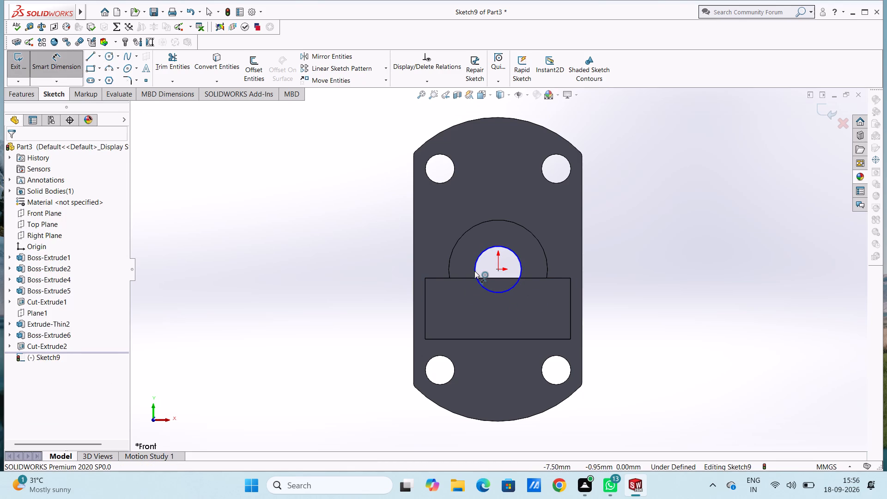
drag(474, 271, 468, 271)
click(302, 187)
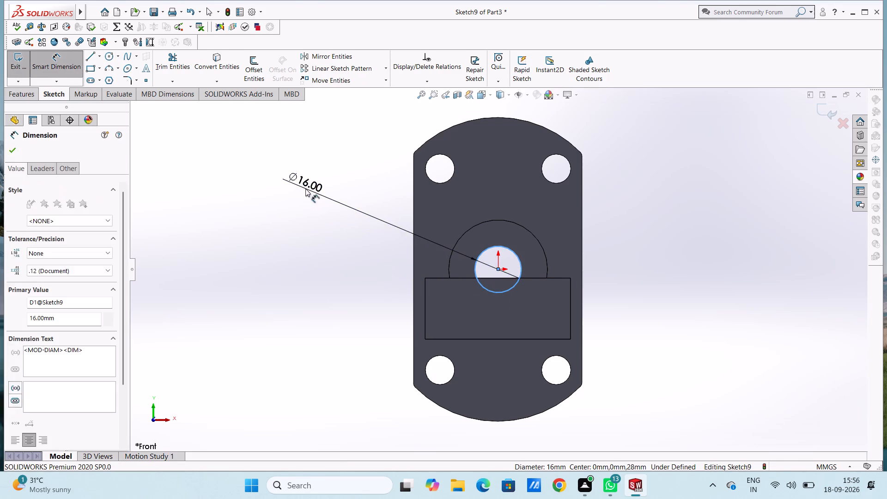
click(260, 178)
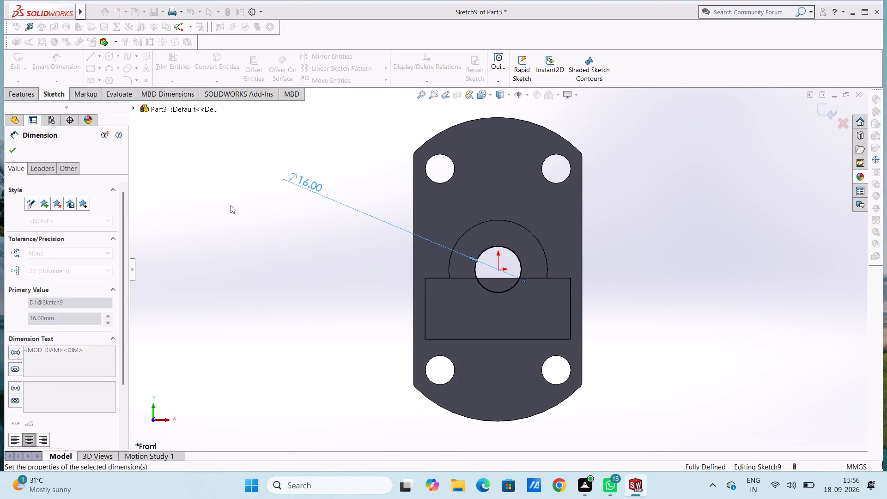
click(231, 205)
key(Escape)
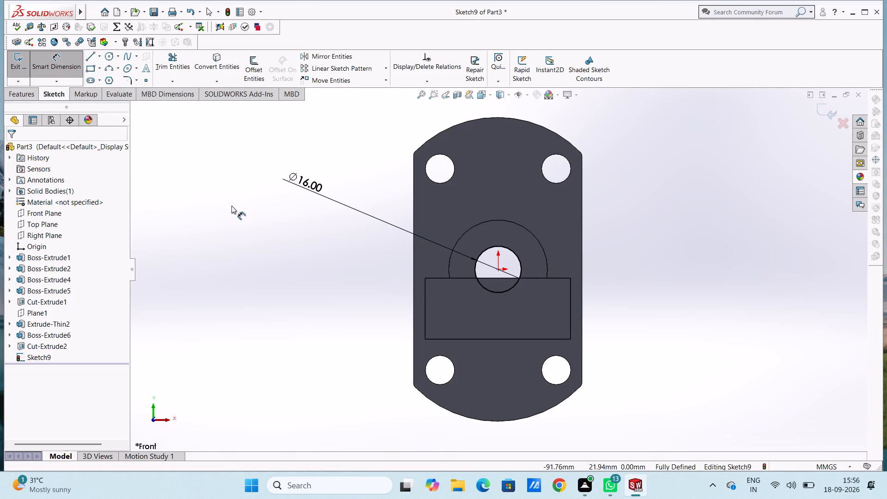
key(Escape)
Cut-extrude the circle 80 mm blind in the reversed direction, out from the boss through the tray's outer end wall.
middle_drag(258, 187, 280, 206)
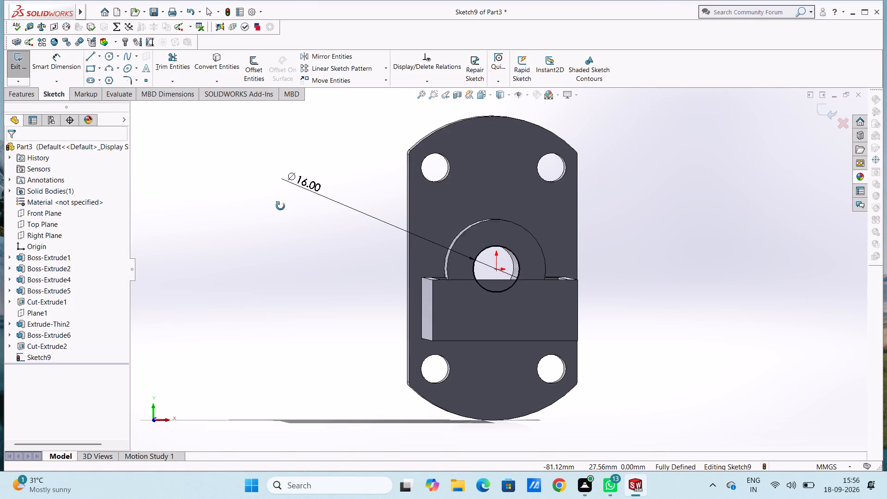
middle_drag(280, 206, 308, 230)
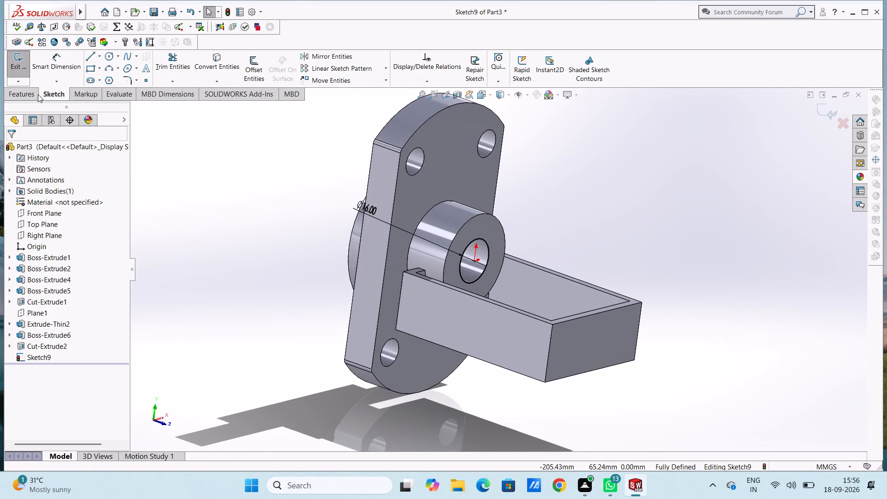
click(33, 94)
click(160, 66)
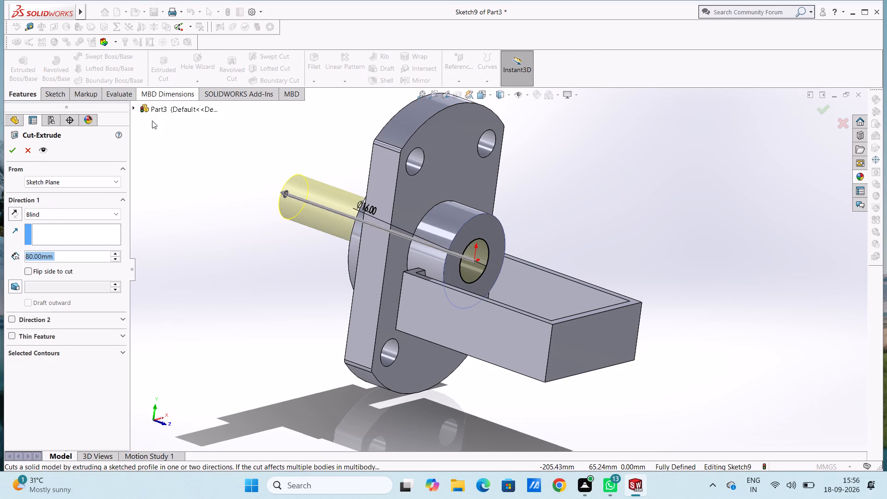
click(19, 213)
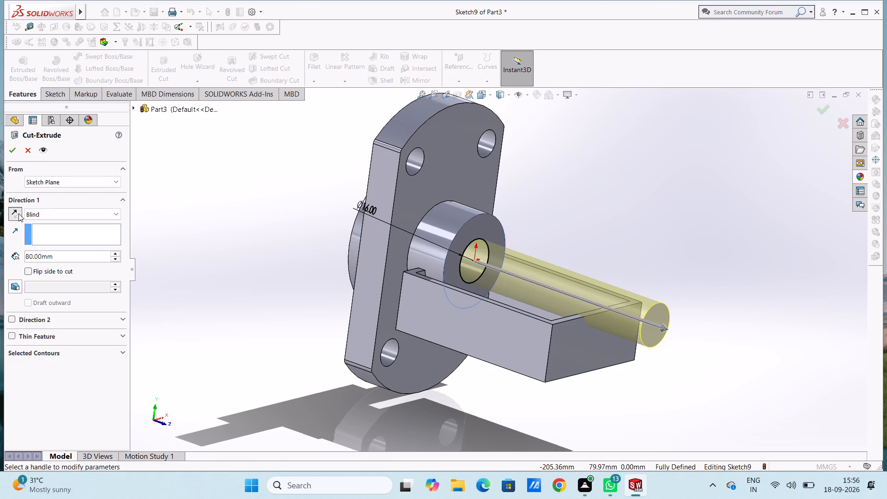
click(15, 149)
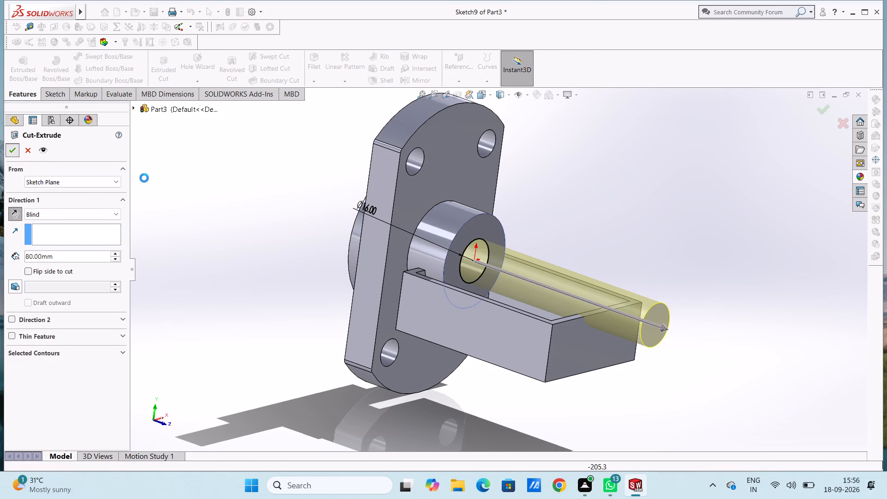
click(177, 178)
Start a sketch on the tray's notched outer end face and draw concentric circles of 8 mm and 12 mm radius at the origin.
middle_drag(252, 185, 232, 172)
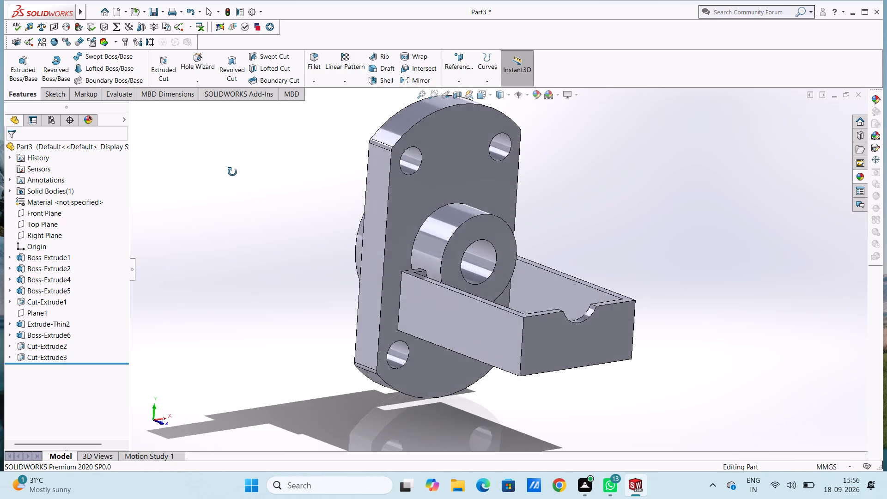
middle_drag(232, 172, 213, 149)
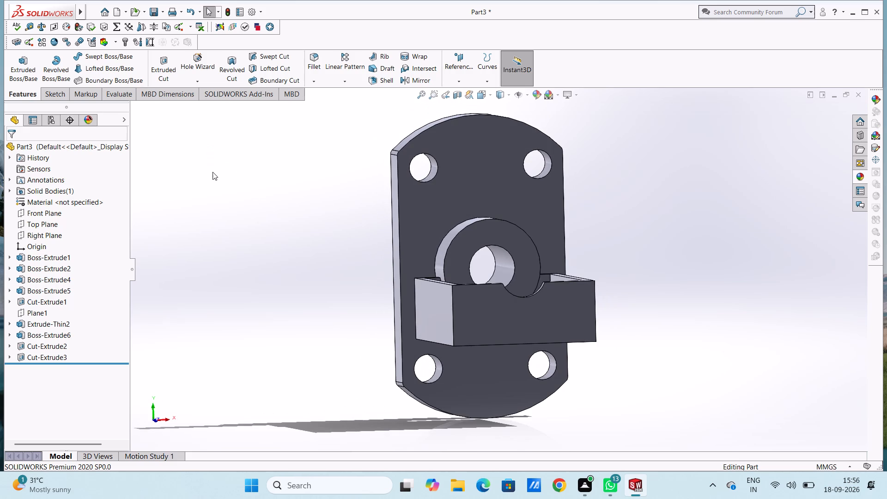
key(ctrl+1)
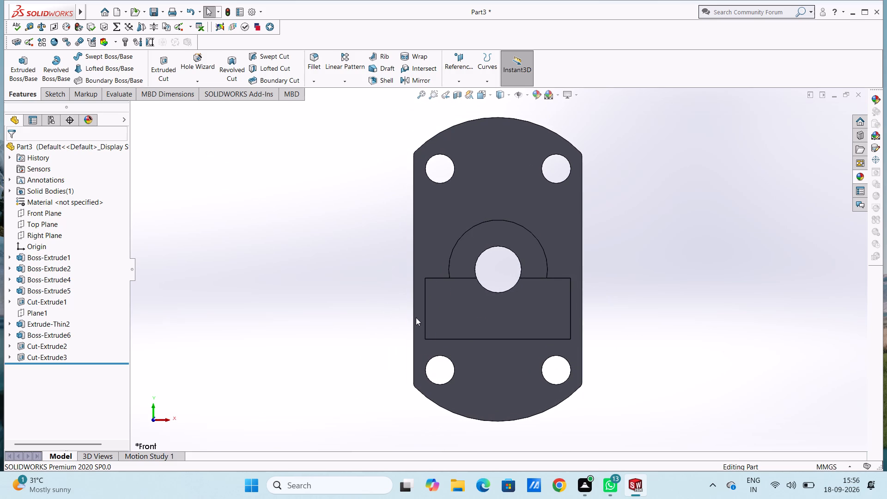
click(500, 309)
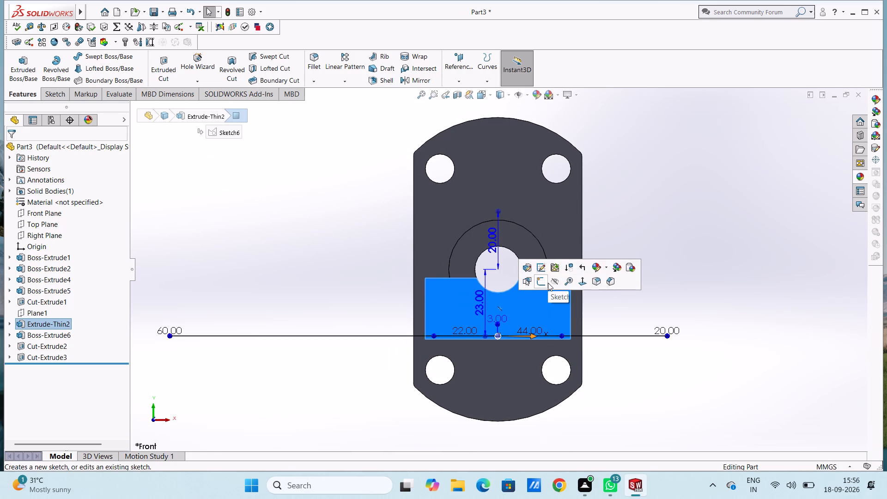
click(544, 283)
click(327, 256)
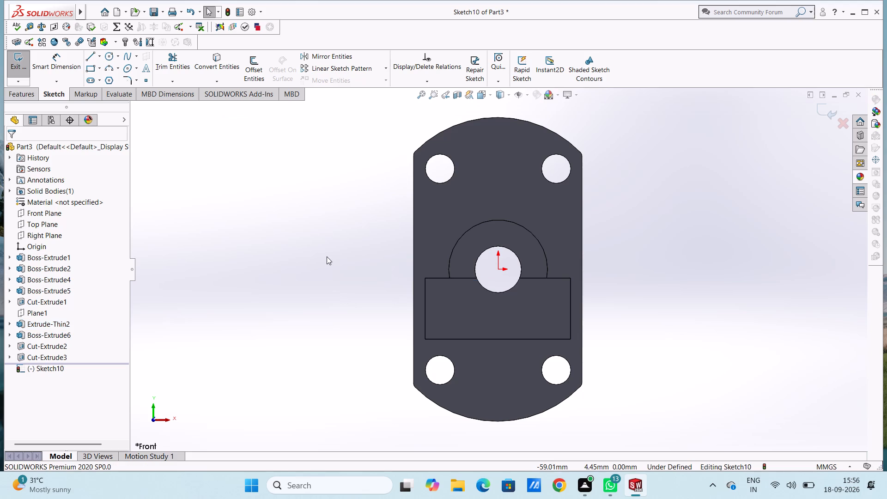
click(110, 60)
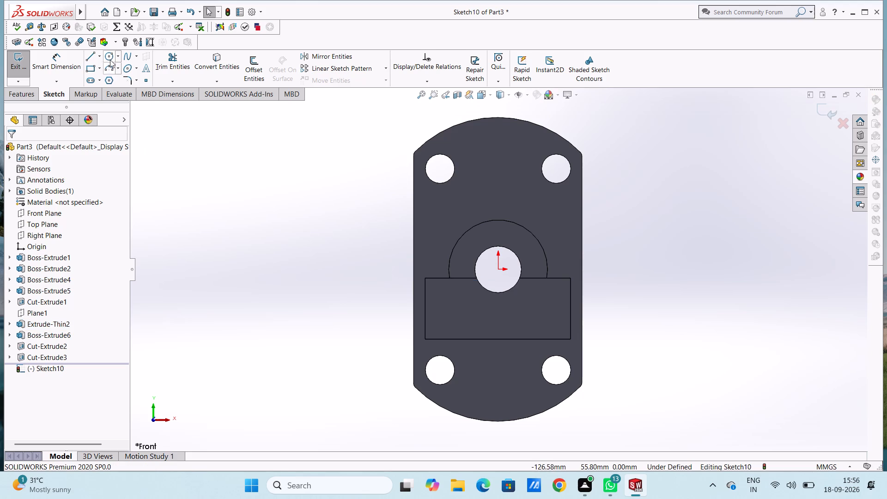
click(499, 269)
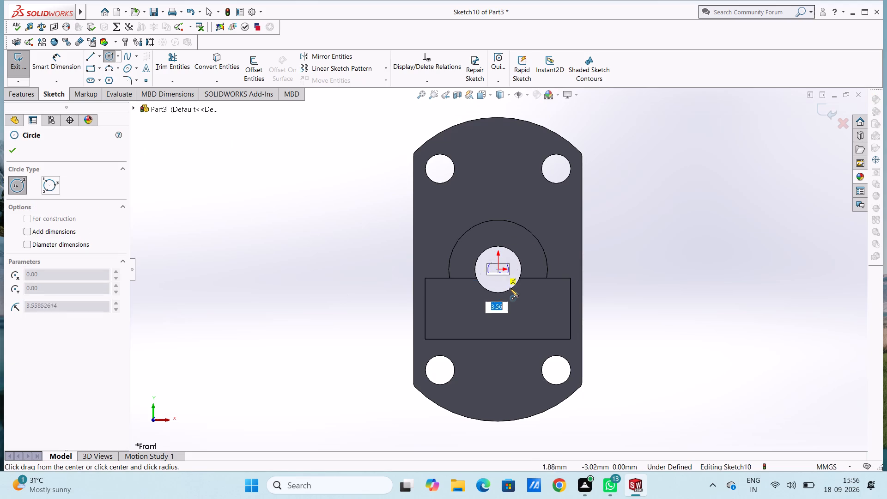
click(511, 290)
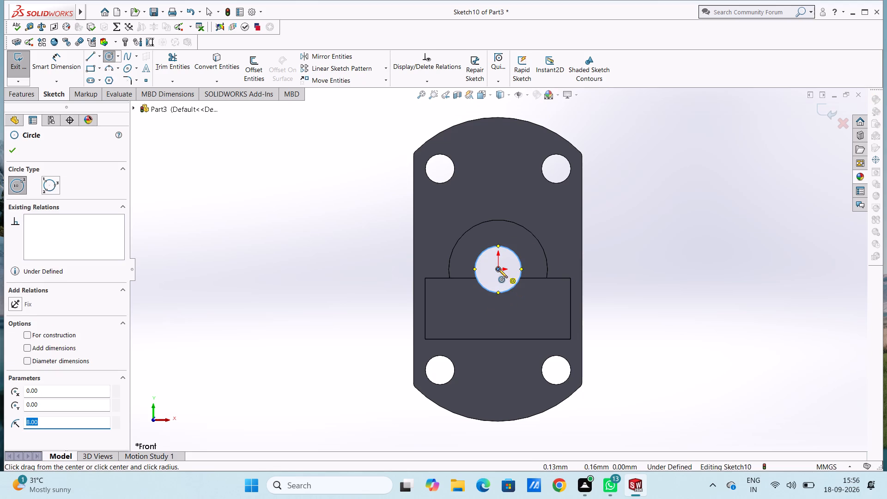
drag(498, 269, 501, 274)
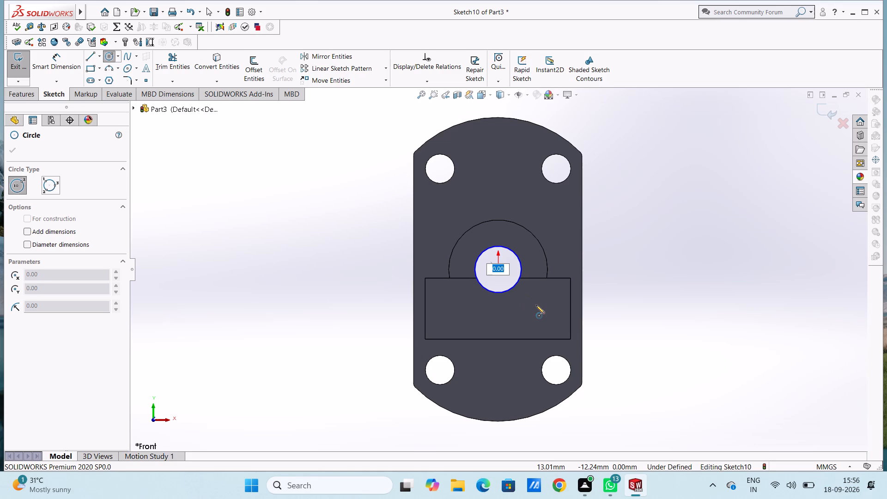
text(12)
key(Return)
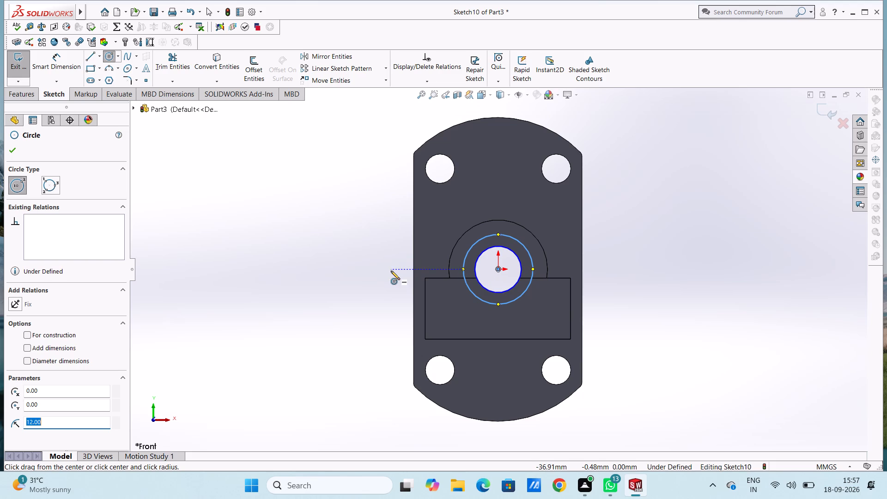
key(Escape)
key(Escape)
key(Escape)
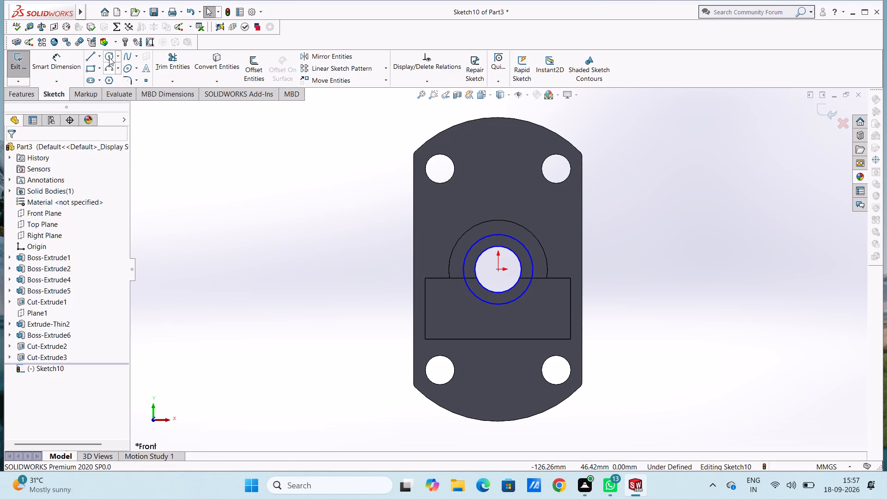
Dimension the outer circle's diameter at 24 mm and the inner circle's diameter at 16 mm.
click(66, 63)
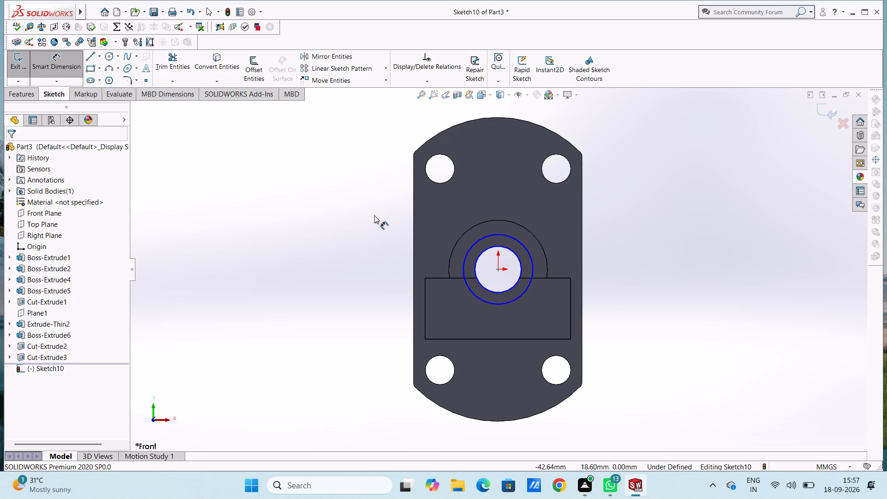
middle_drag(333, 218, 350, 257)
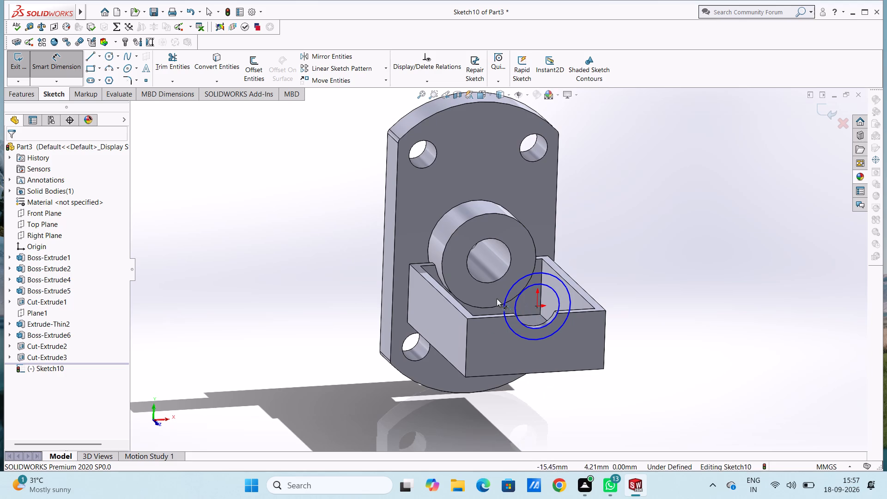
click(503, 303)
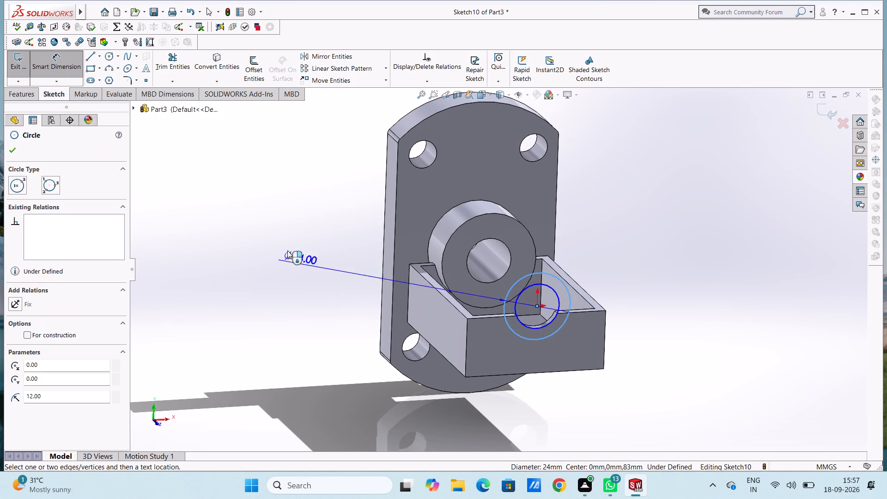
click(268, 240)
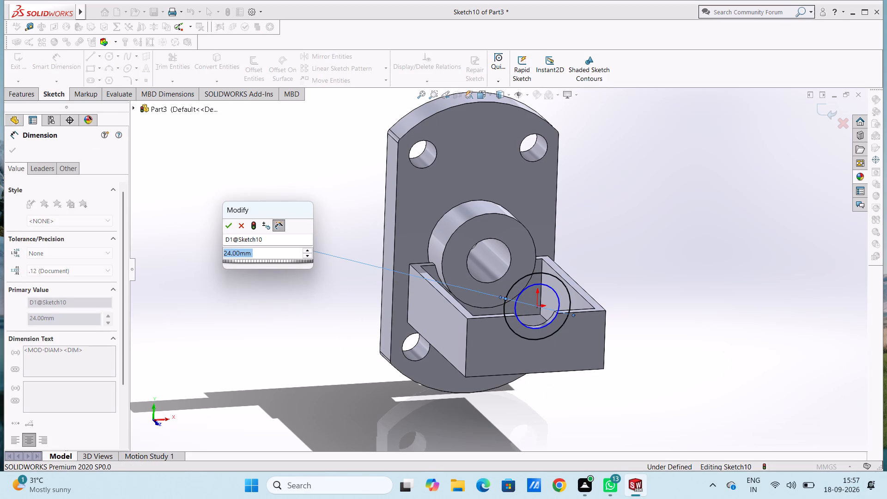
click(227, 226)
click(212, 217)
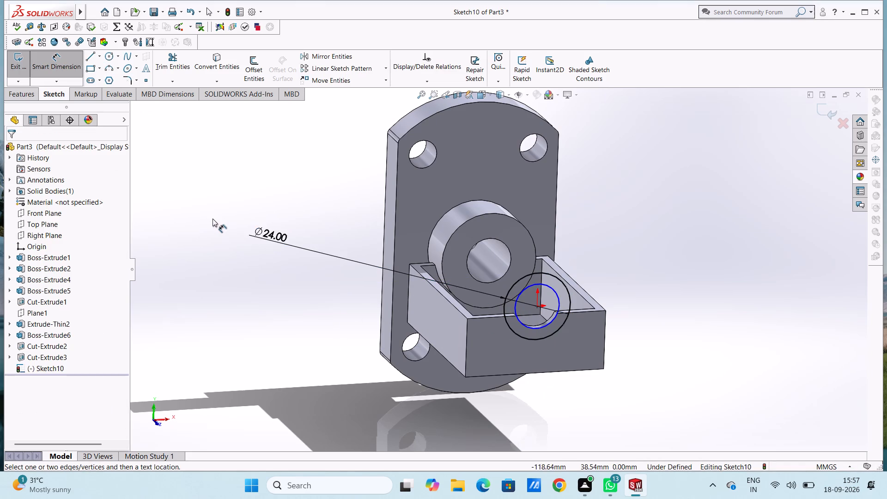
click(555, 293)
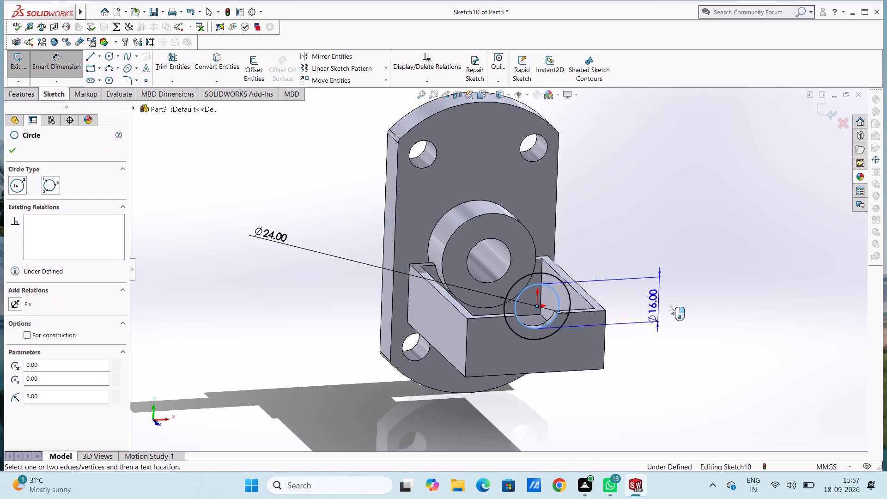
click(723, 233)
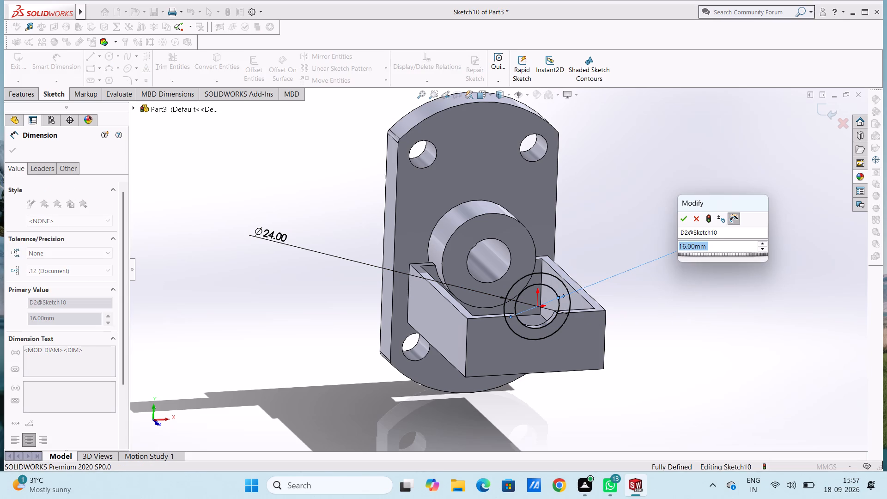
click(681, 222)
click(660, 212)
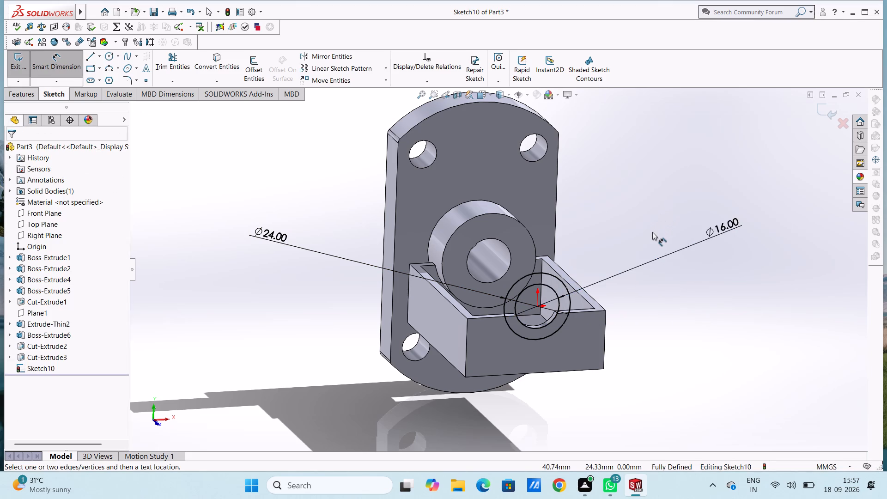
key(Escape)
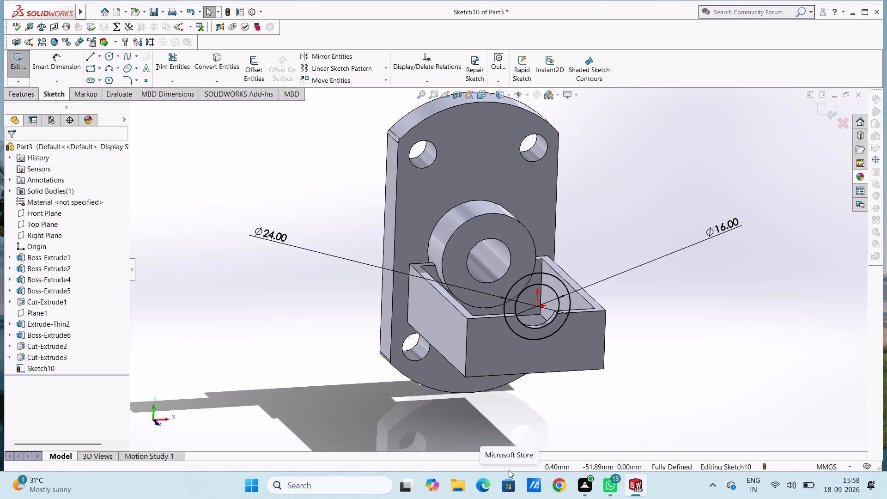
Boss-extrude the ring profile 6 mm blind in the reversed direction, into the tray, merged with the part.
click(28, 91)
click(31, 64)
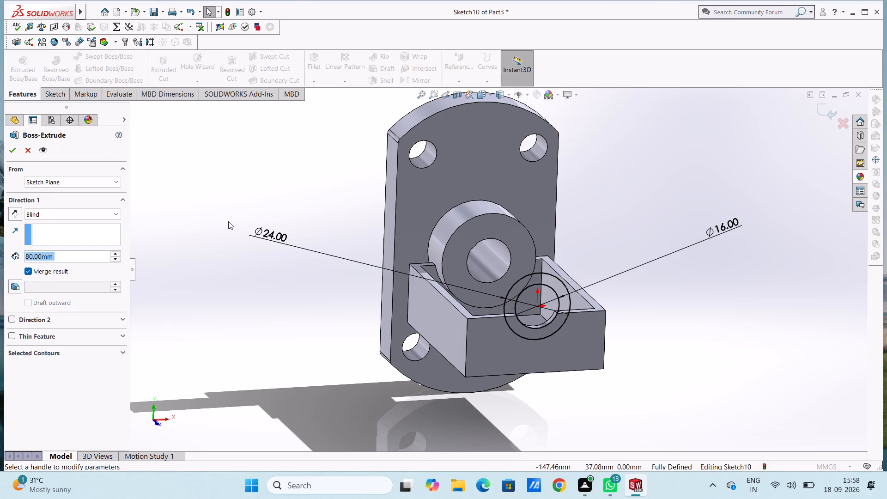
middle_drag(222, 202, 265, 254)
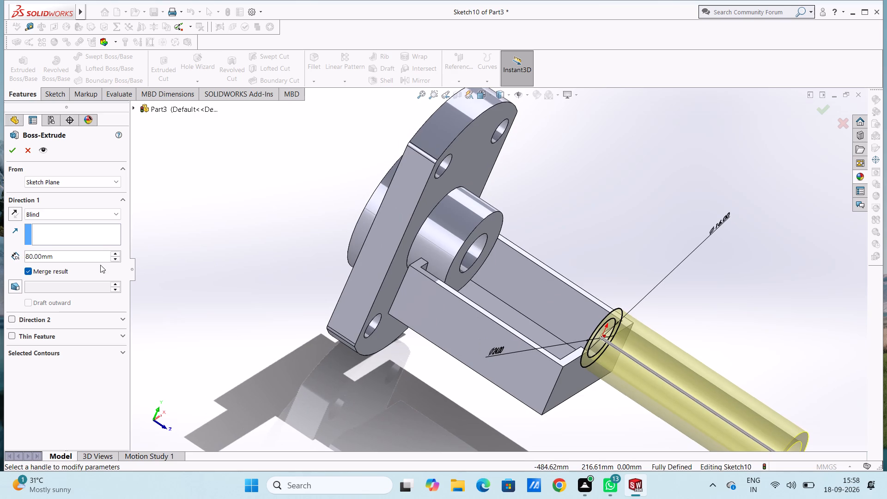
double_click(81, 254)
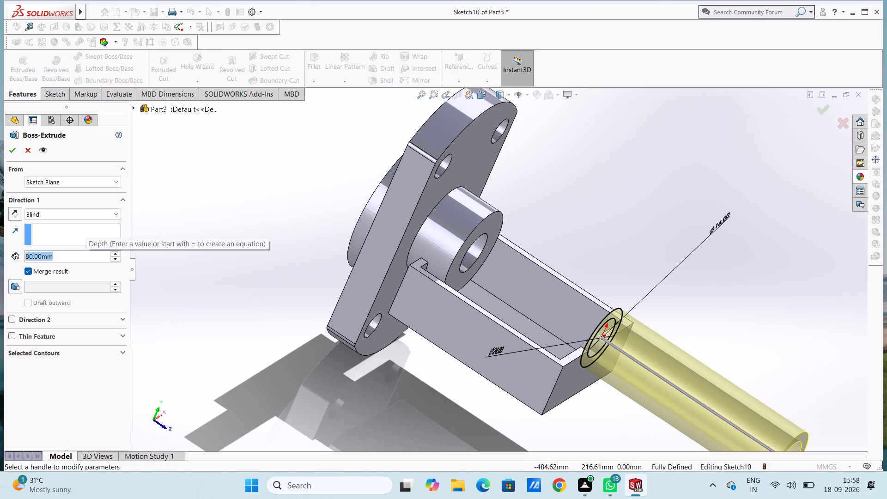
key(6)
key(Return)
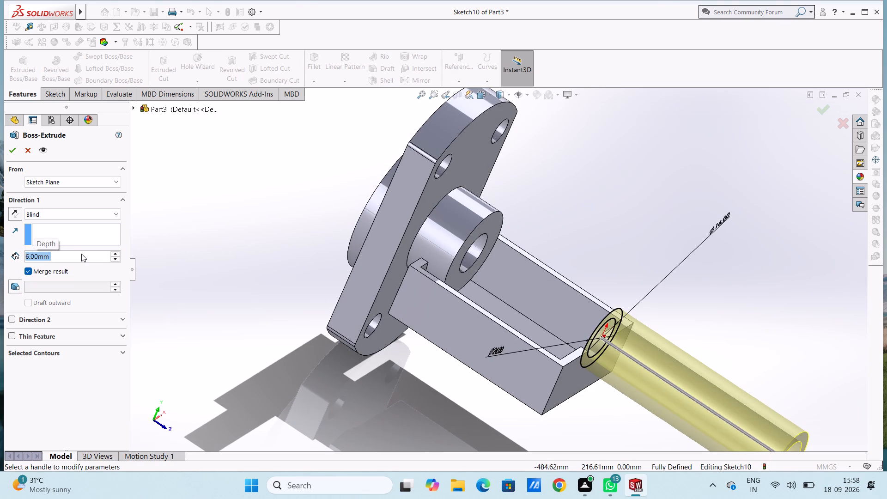
click(10, 214)
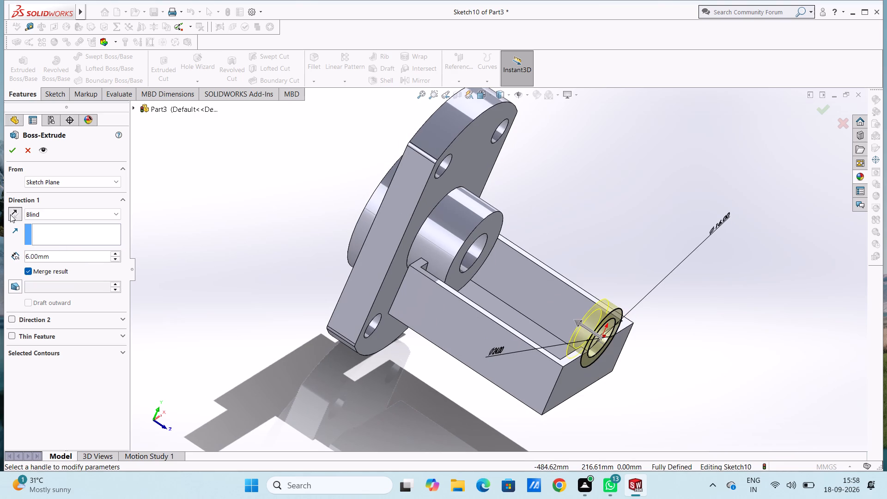
click(12, 152)
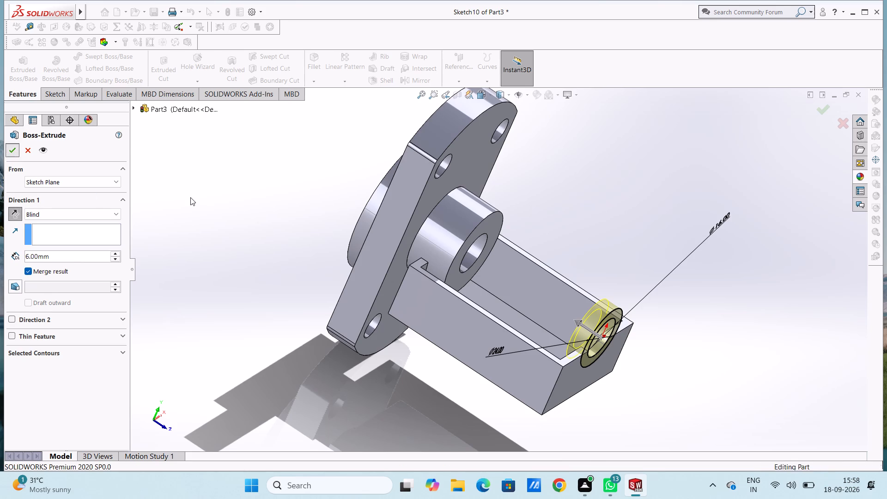
click(186, 194)
Start a sketch on the bored boss's end face and draw a 24 mm radius circle centred at the origin.
middle_drag(190, 195, 140, 184)
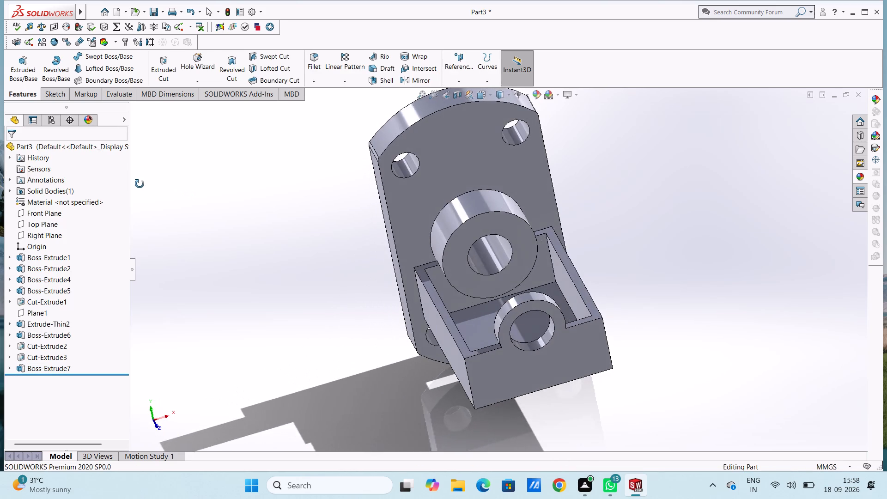
middle_drag(140, 184, 138, 180)
scroll(547, 263, down, 2)
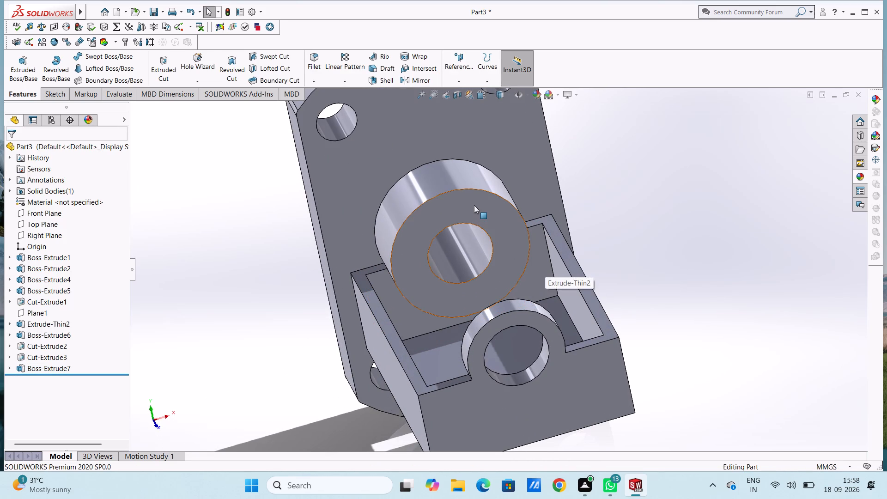
click(474, 210)
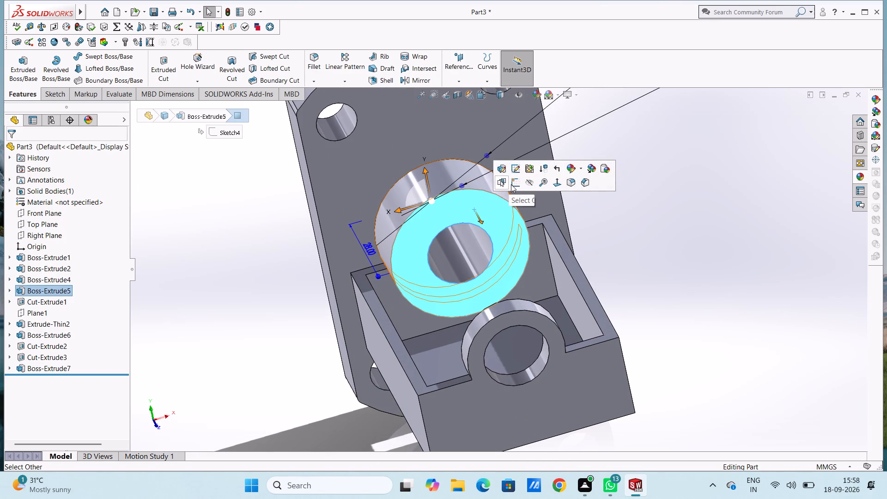
click(511, 184)
click(222, 236)
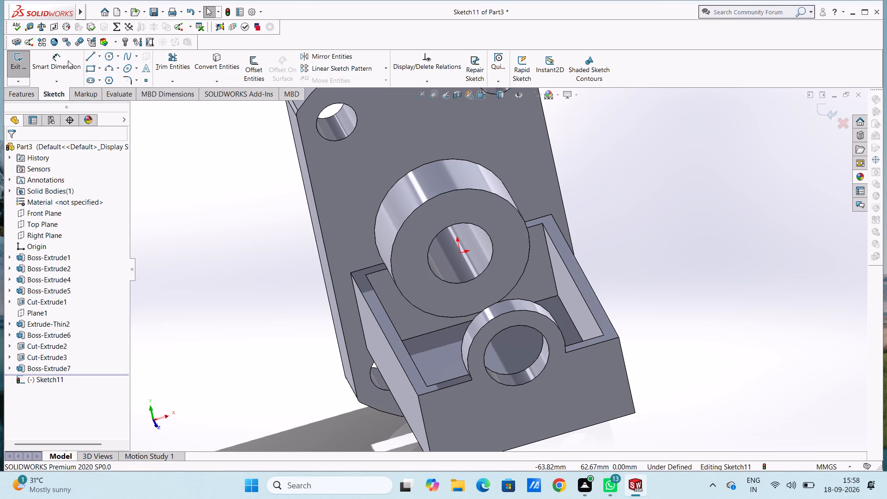
click(108, 55)
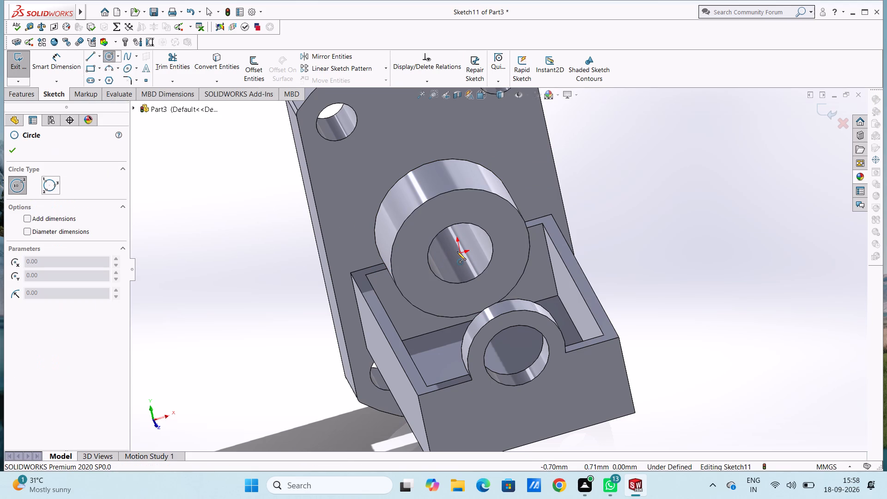
click(459, 253)
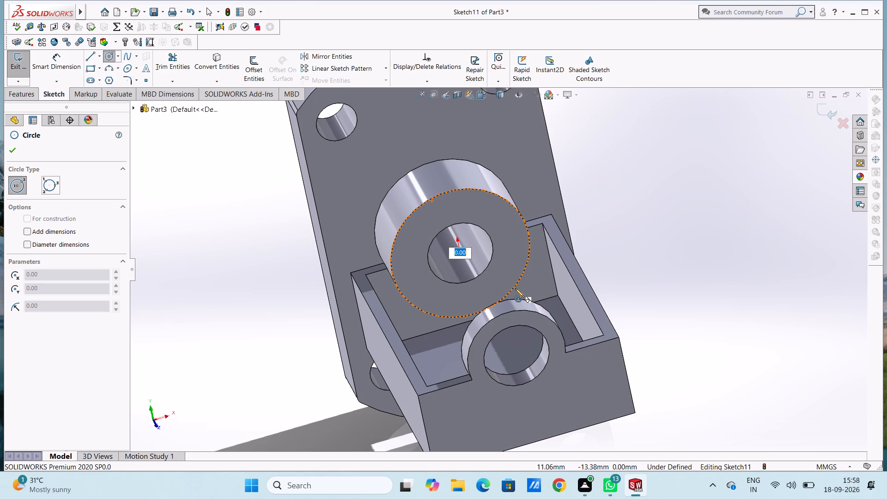
key(4)
key(BackSpace)
text(24)
key(Return)
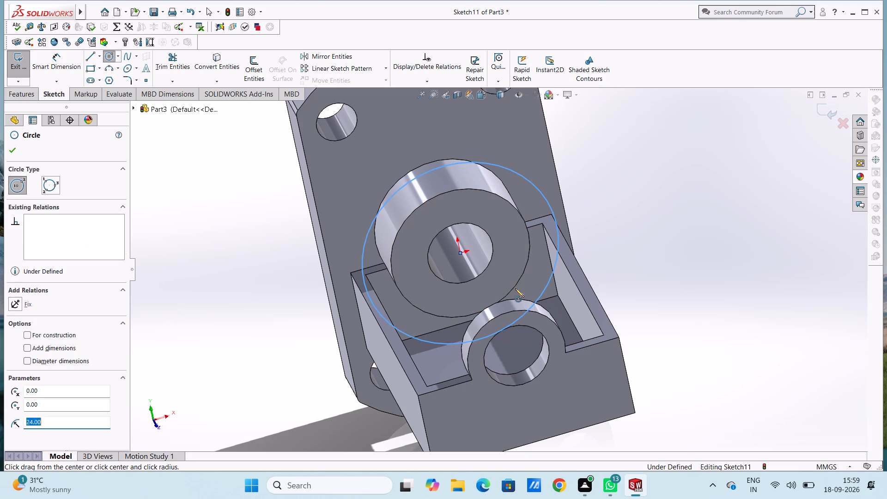
Draw two more circles centred at the origin on the boss end face, with radii of 17 mm and 8 mm.
scroll(515, 288, up, 2)
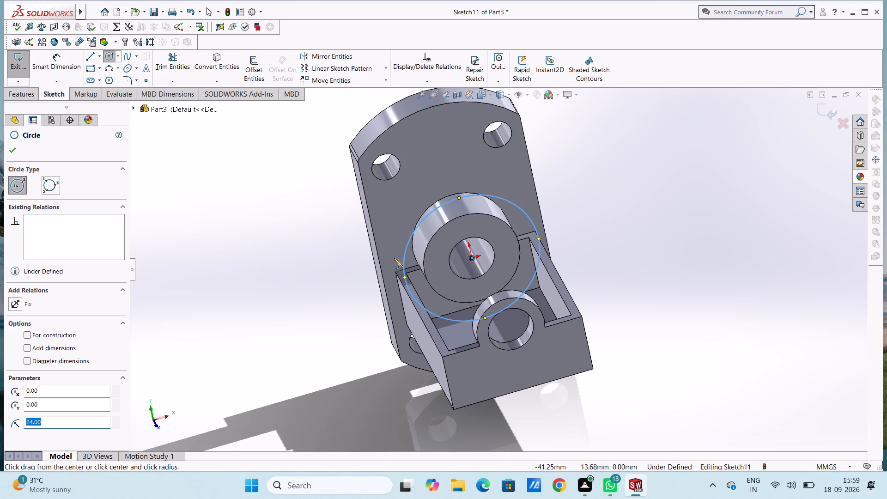
click(471, 259)
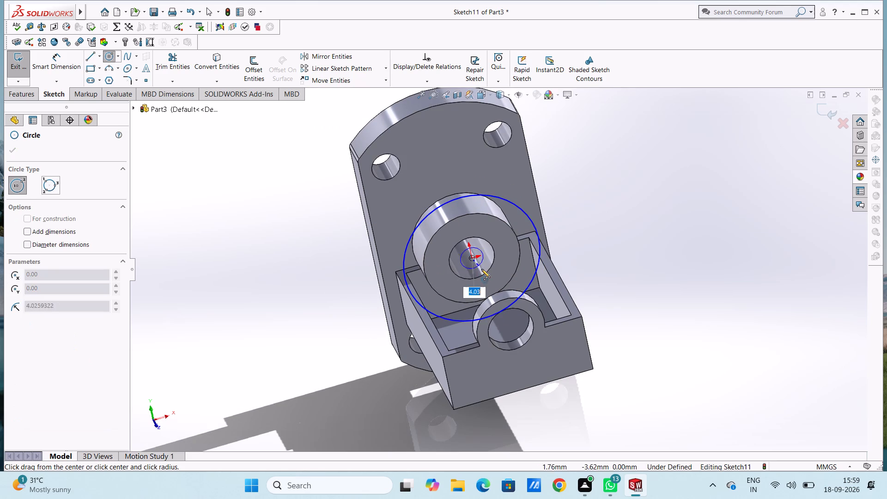
click(499, 292)
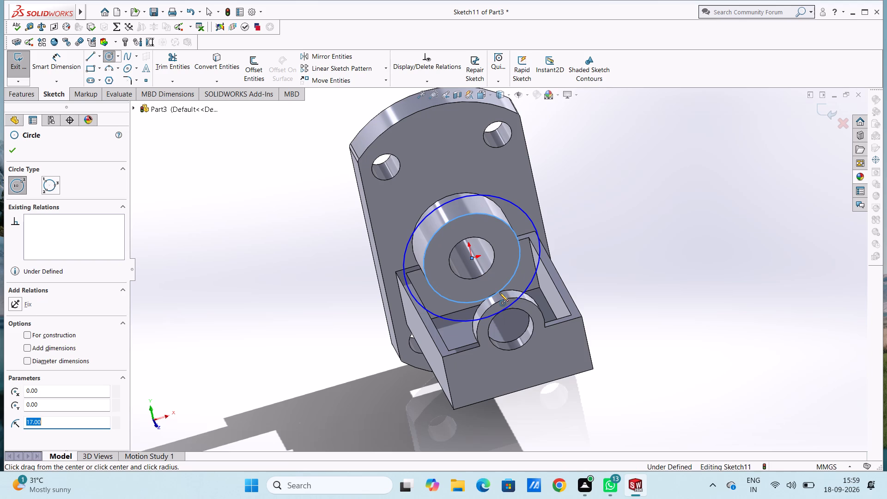
click(471, 258)
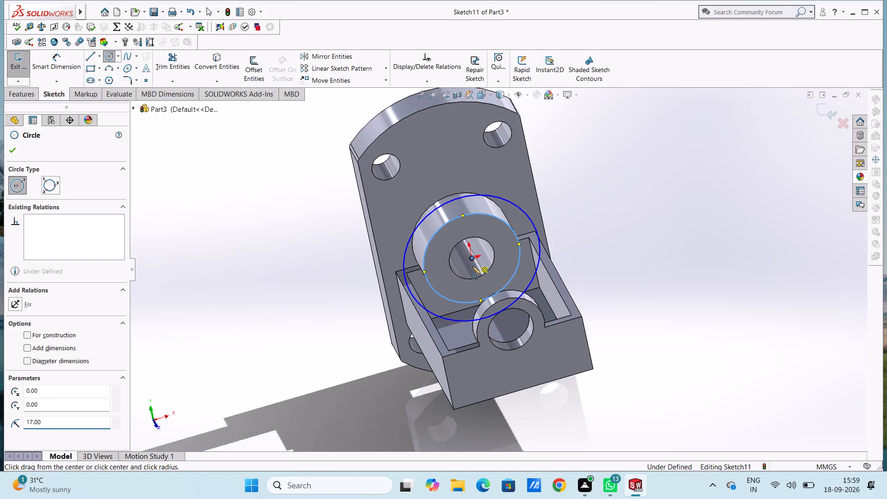
click(480, 276)
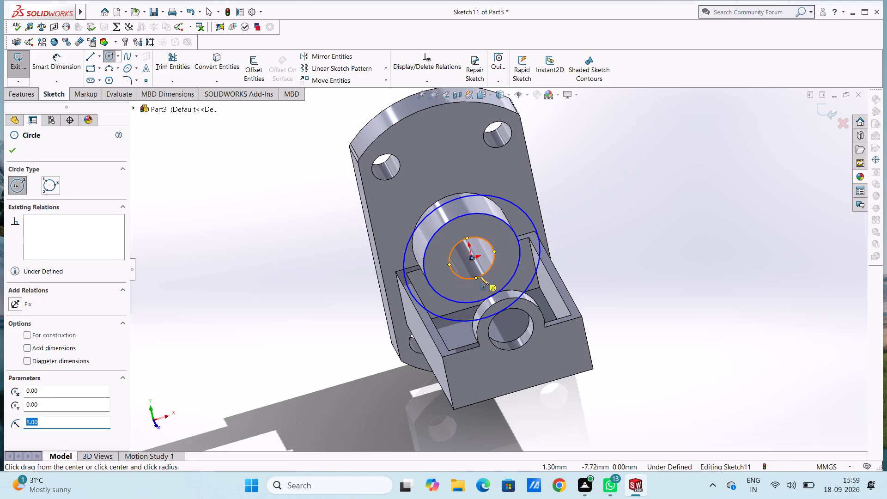
key(Escape)
key(Escape)
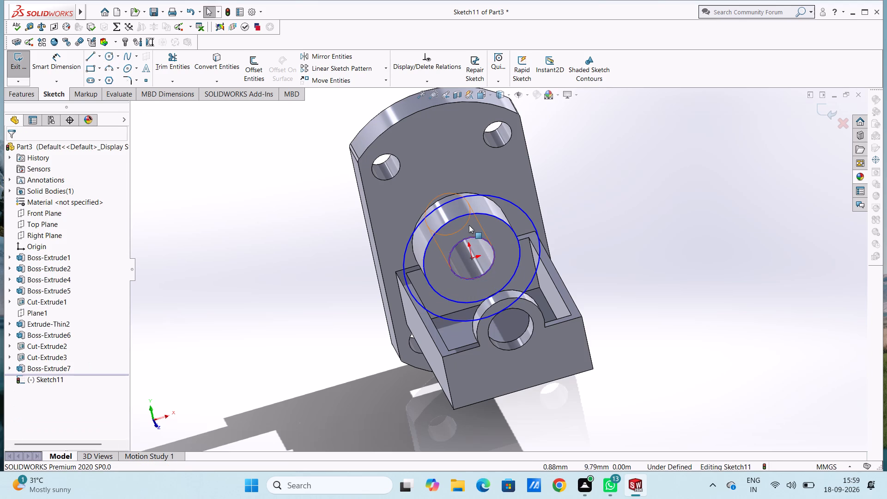
Delete the outermost 24 mm radius circle from the boss end-face sketch.
click(524, 211)
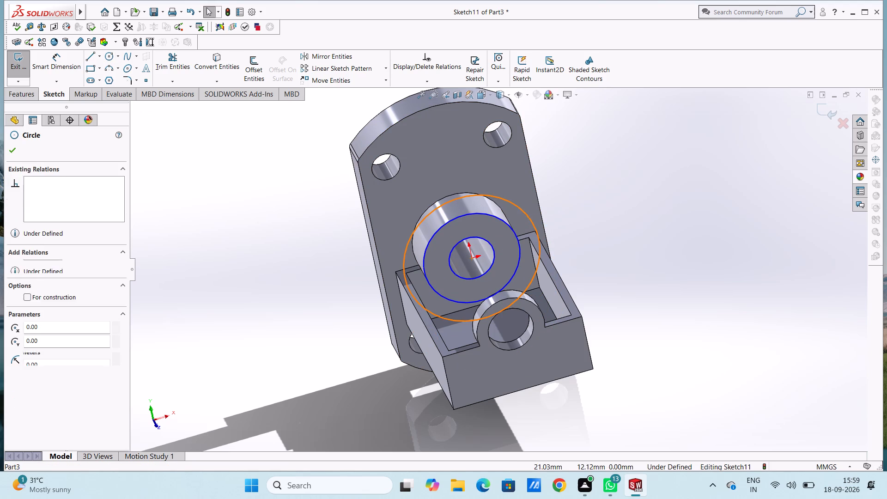
key(Delete)
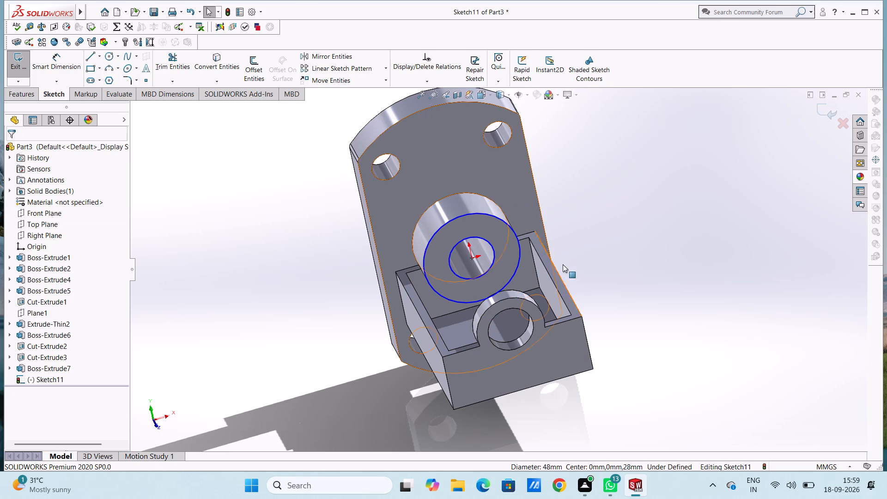
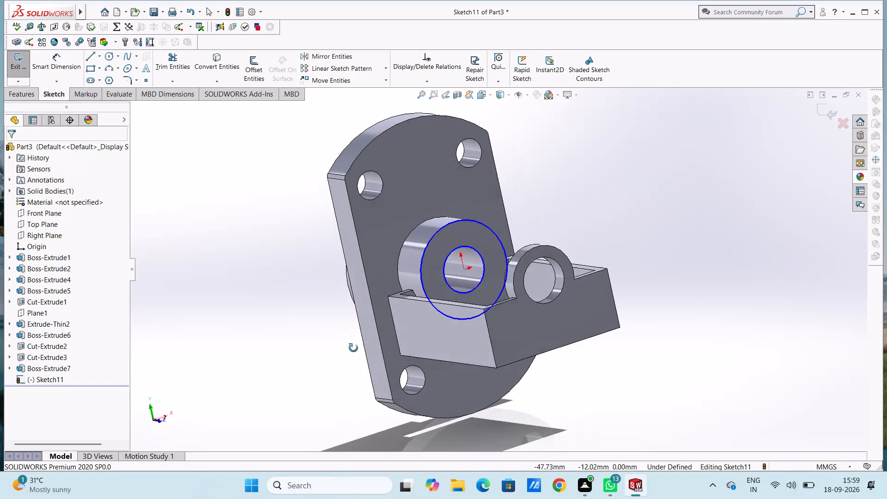
Dimension the two circles on the boss end face with diameters of 34 mm and 16 mm.
scroll(500, 280, down, 4)
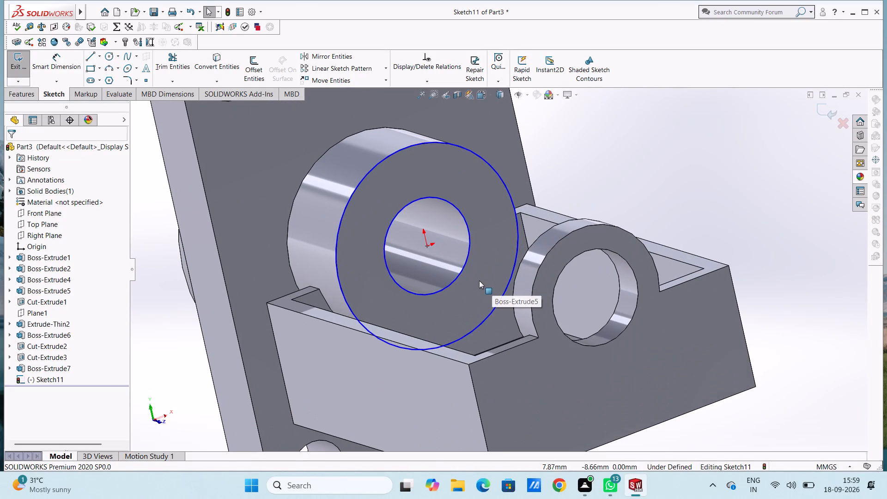
key(Escape)
click(60, 67)
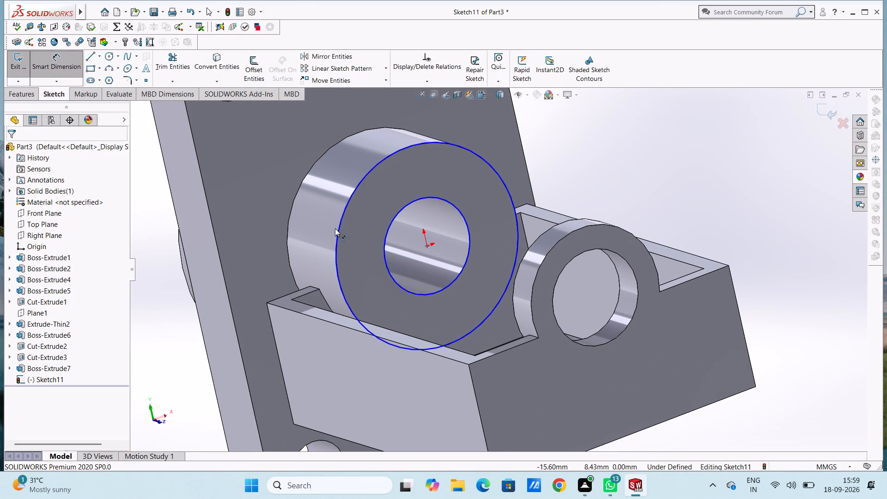
click(337, 230)
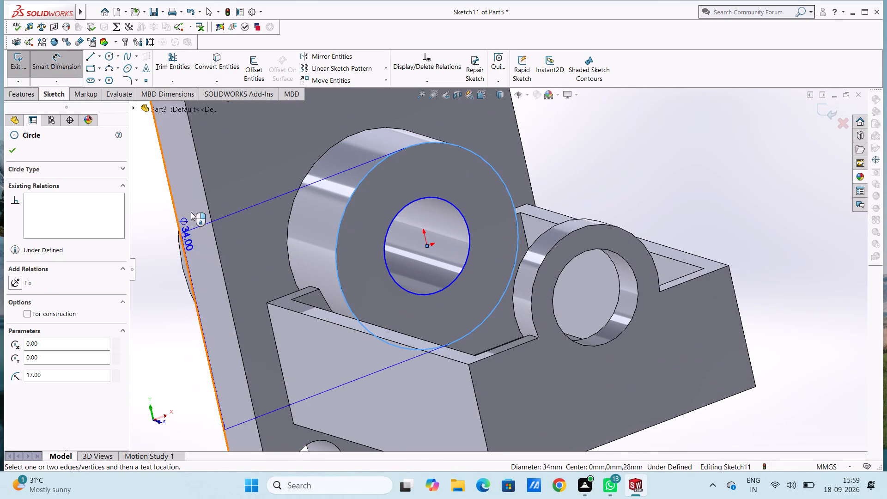
click(205, 176)
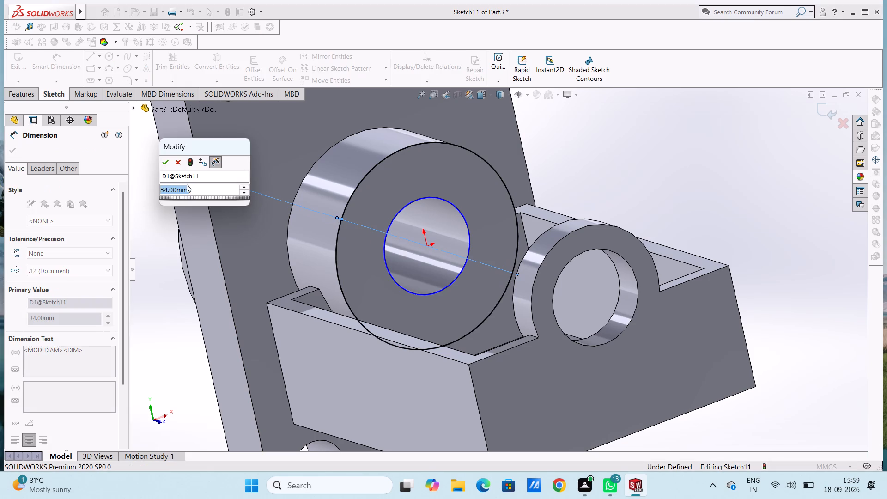
click(168, 163)
click(162, 190)
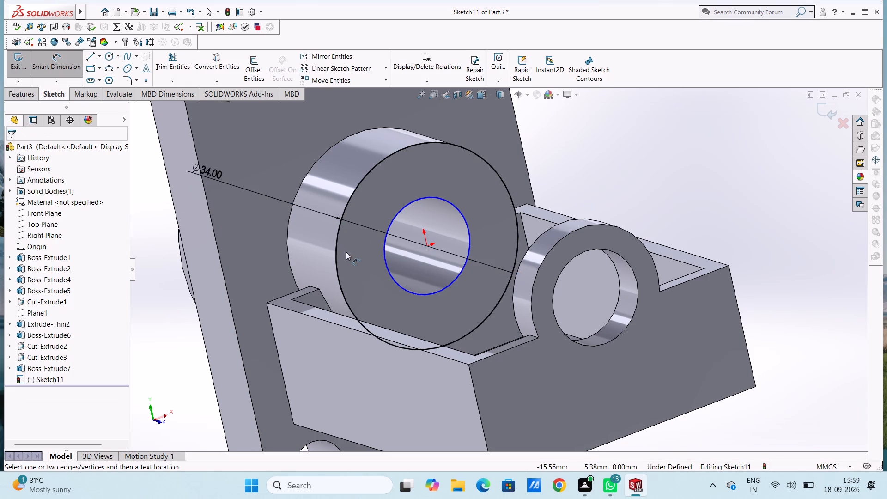
click(386, 263)
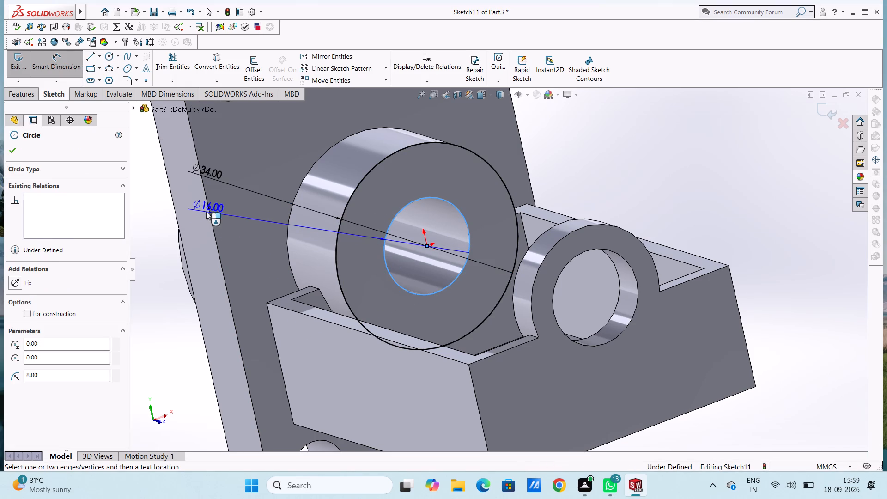
click(205, 212)
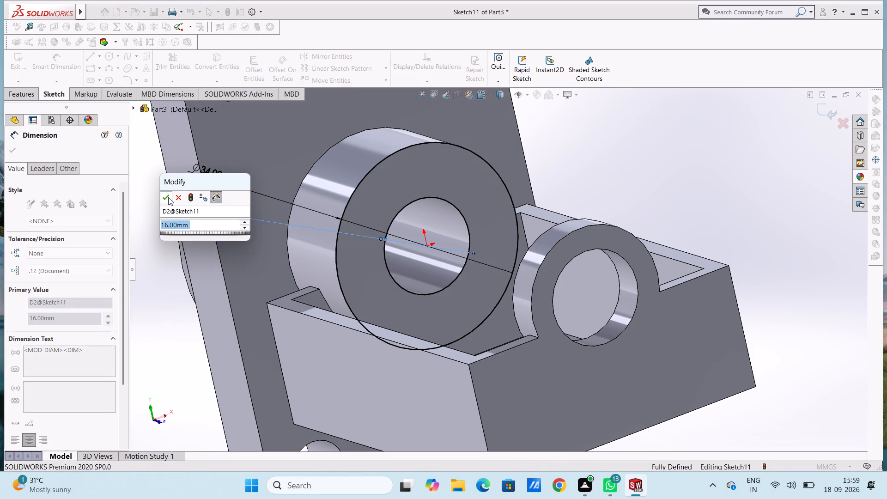
click(168, 197)
click(163, 257)
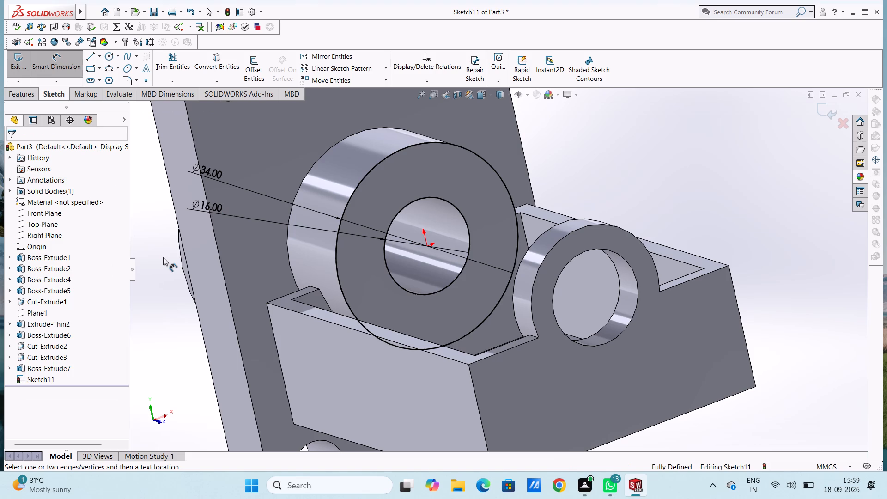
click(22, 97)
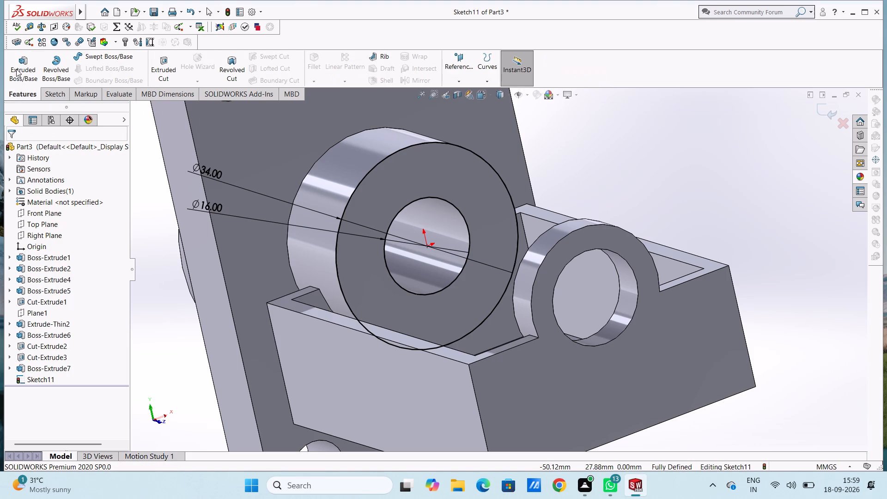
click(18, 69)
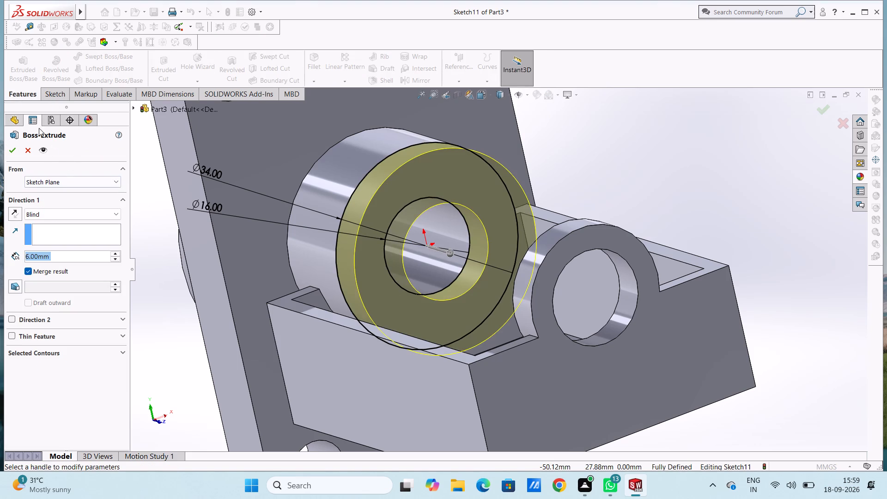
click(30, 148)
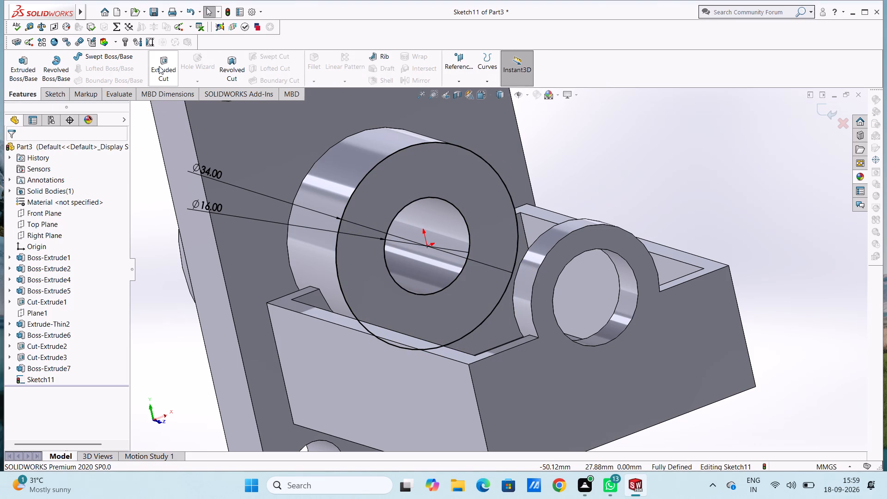
Extrude-cut the ring profile 16 mm blind through the boss towards the plate, keeping all resulting bodies.
click(168, 66)
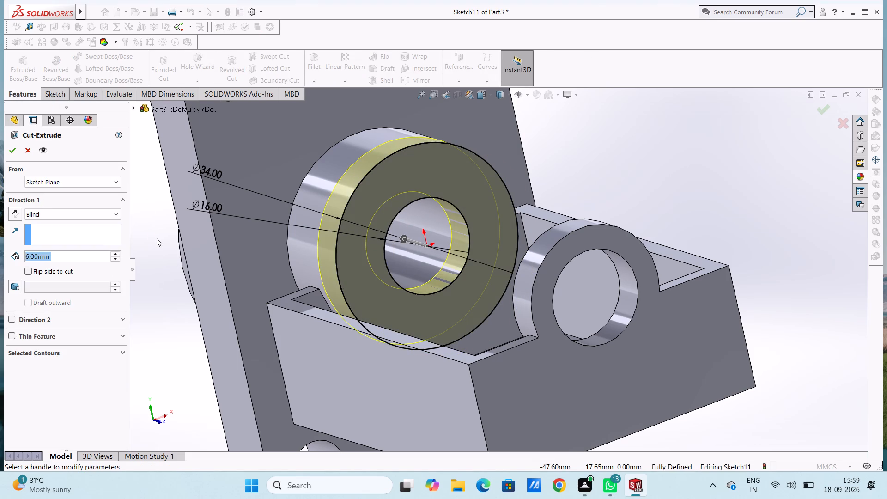
text(16)
key(Return)
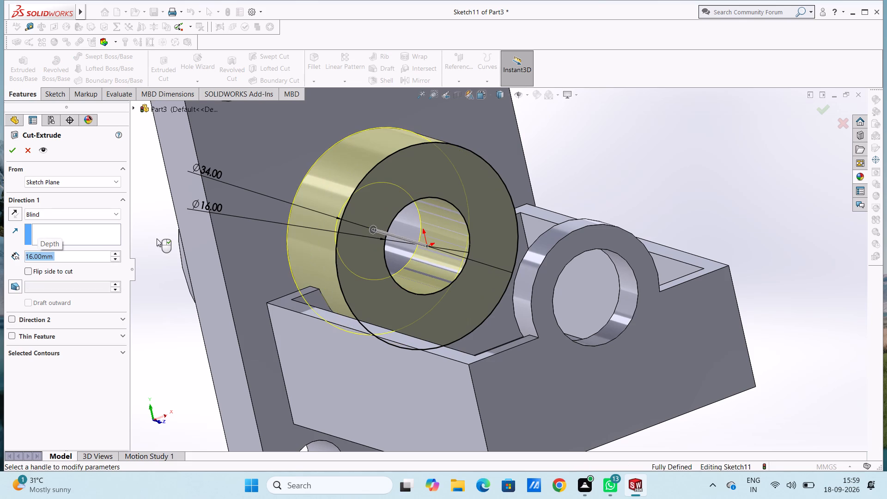
click(12, 152)
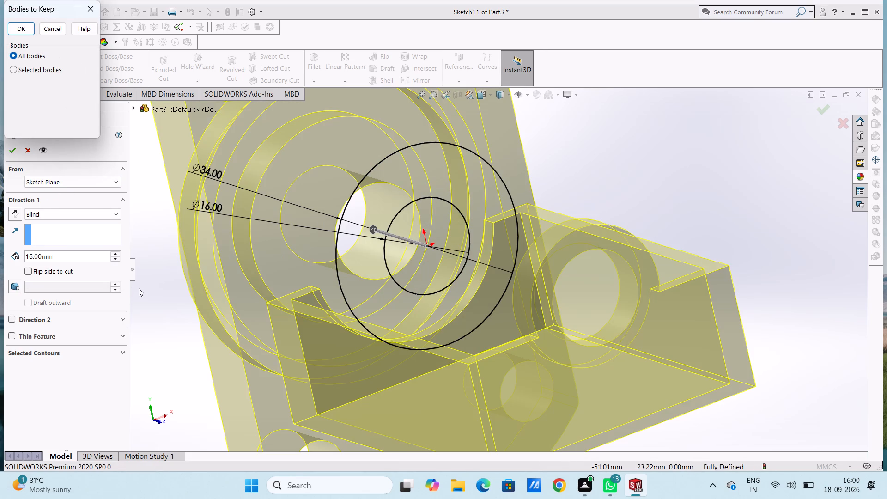
scroll(139, 288, up, 3)
scroll(162, 217, down, 1)
click(18, 29)
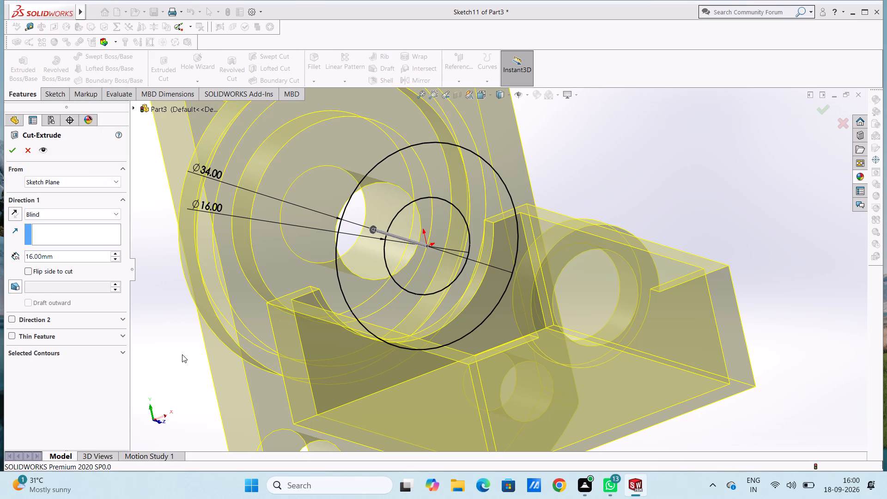
scroll(186, 360, up, 2)
click(239, 250)
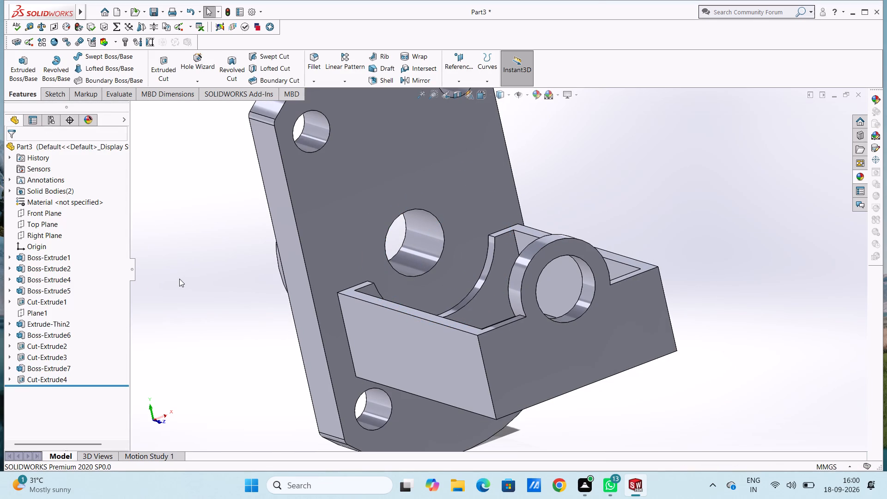
Sketch a closed rectangle about 33.5 by 3 mm on the tray's rim face, bridging the arc-shaped gap in the wall nearest the plate.
scroll(179, 279, up, 1)
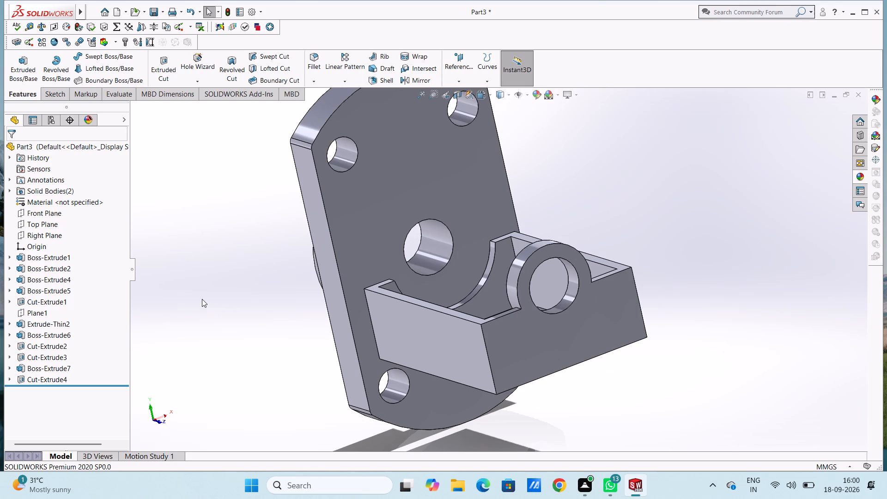
key(ctrl+5)
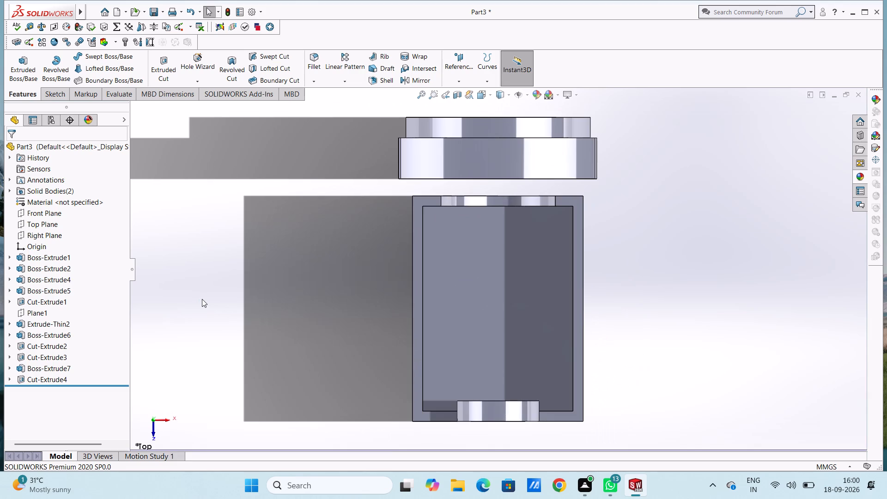
middle_drag(304, 355, 302, 247)
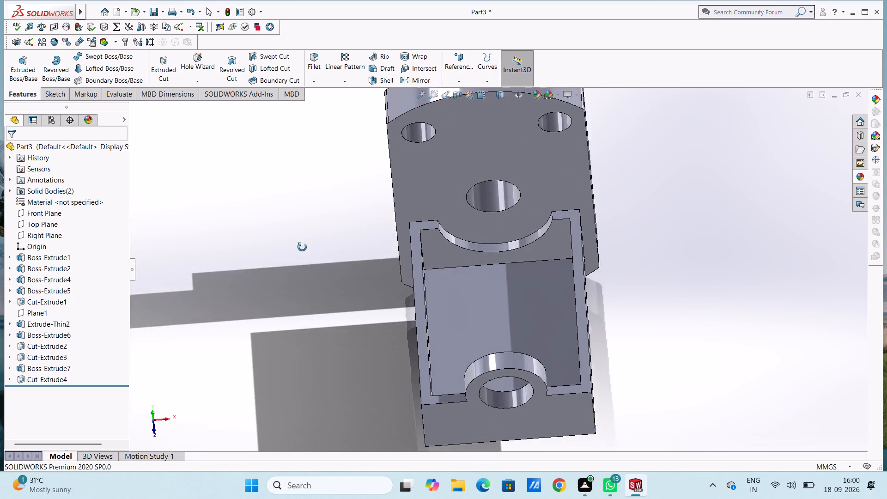
middle_drag(302, 247, 304, 236)
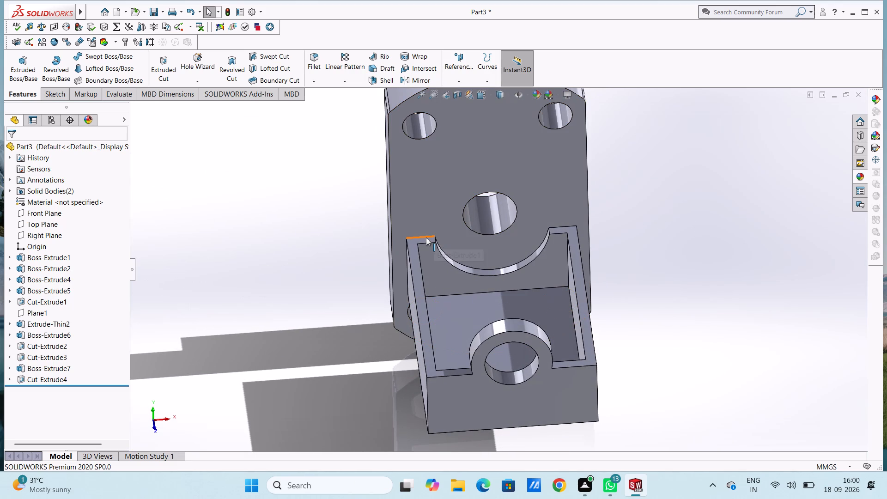
click(427, 238)
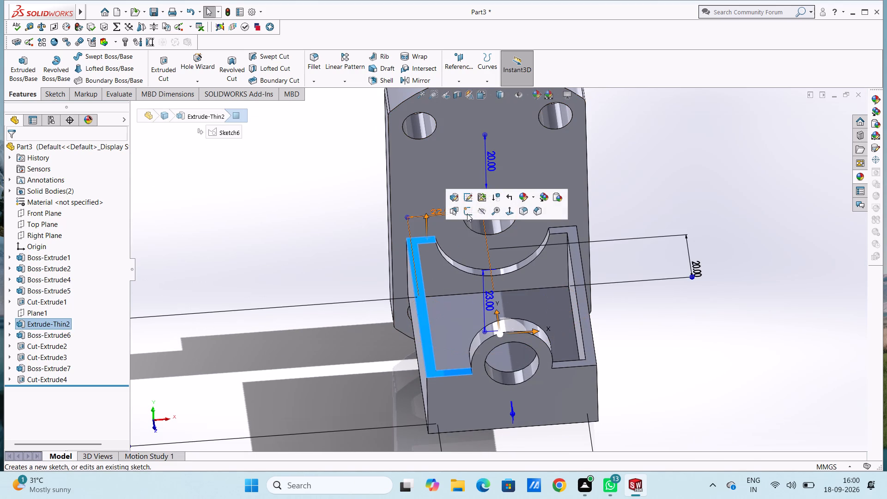
click(467, 212)
click(245, 257)
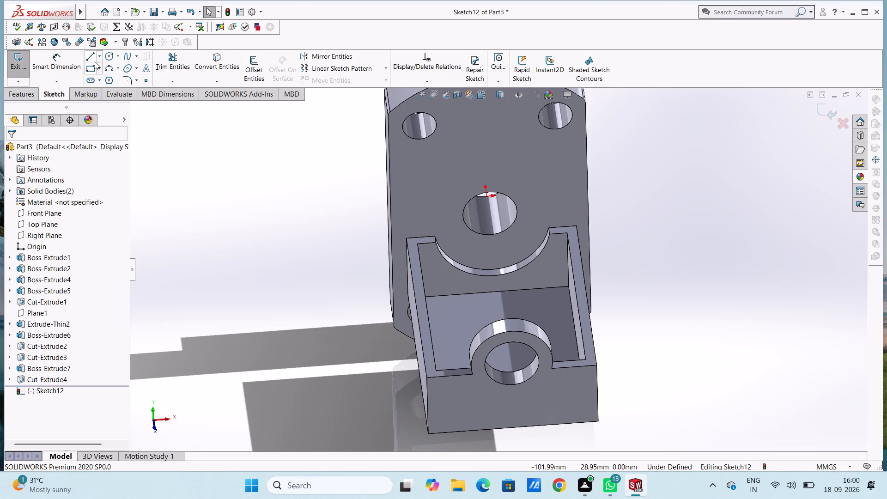
click(90, 58)
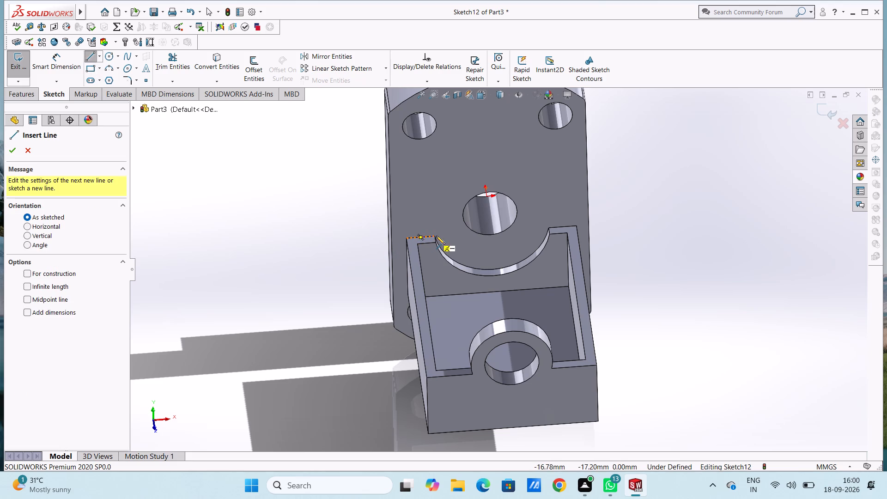
click(436, 235)
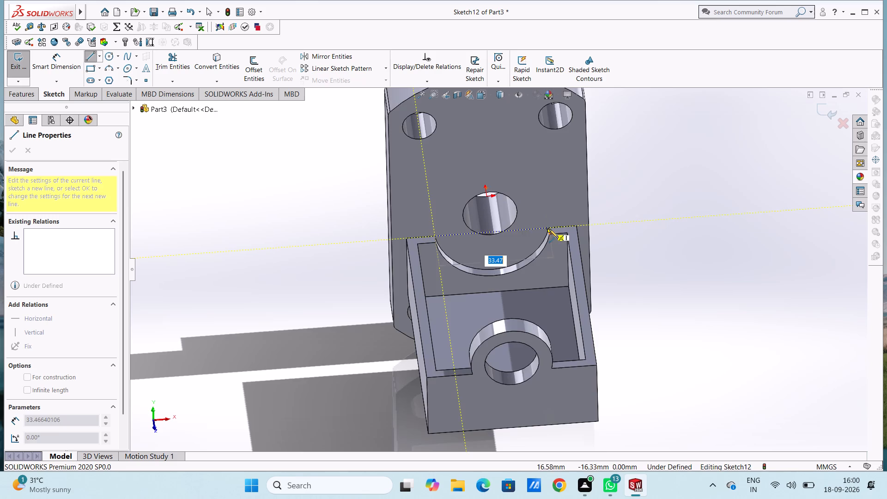
scroll(549, 231, down, 10)
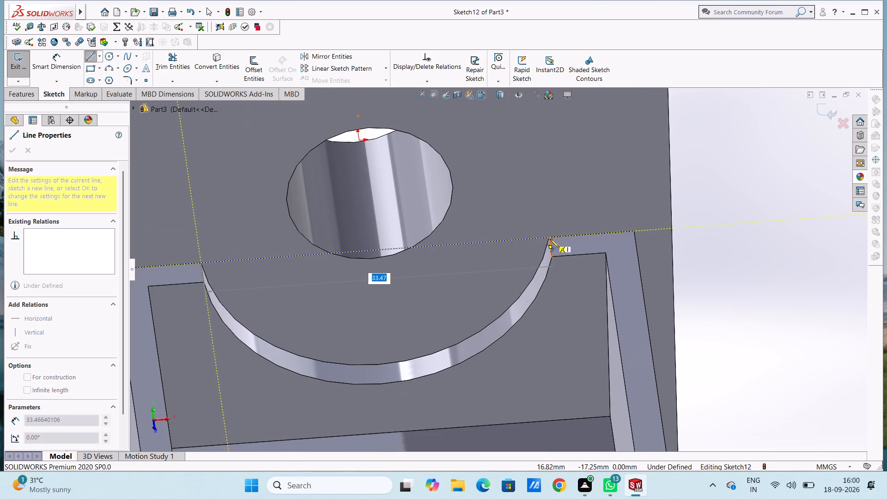
click(549, 237)
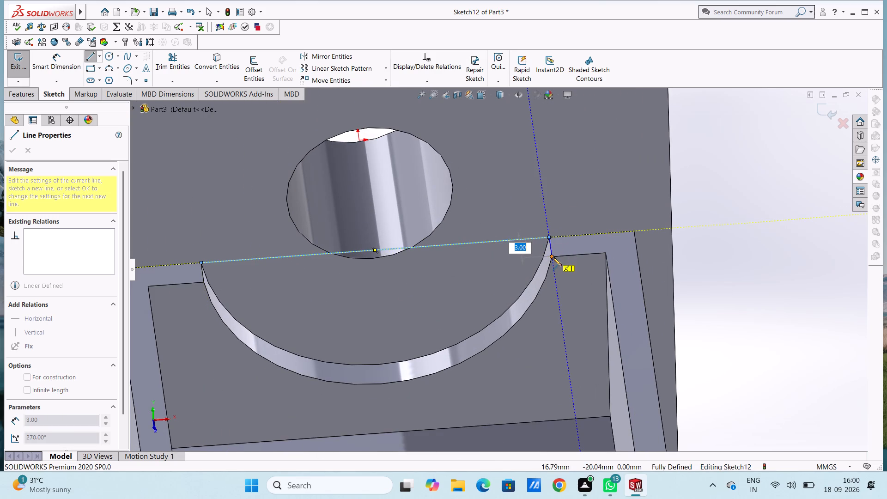
click(553, 257)
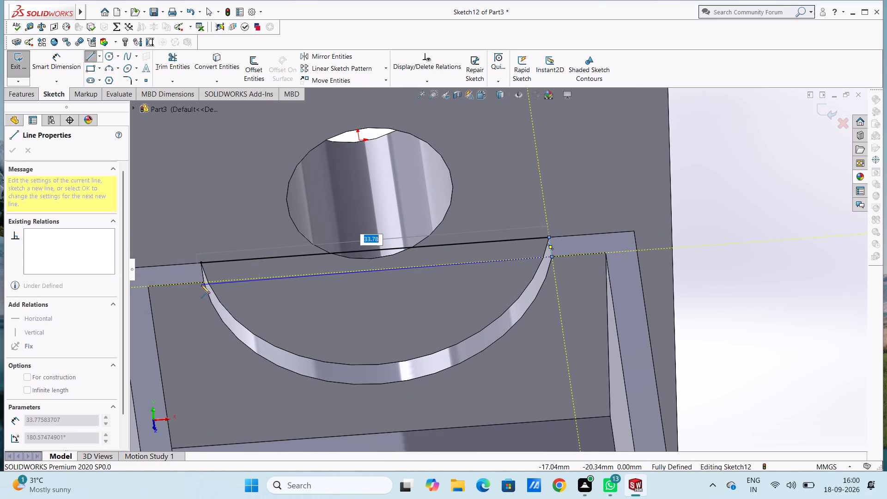
click(203, 283)
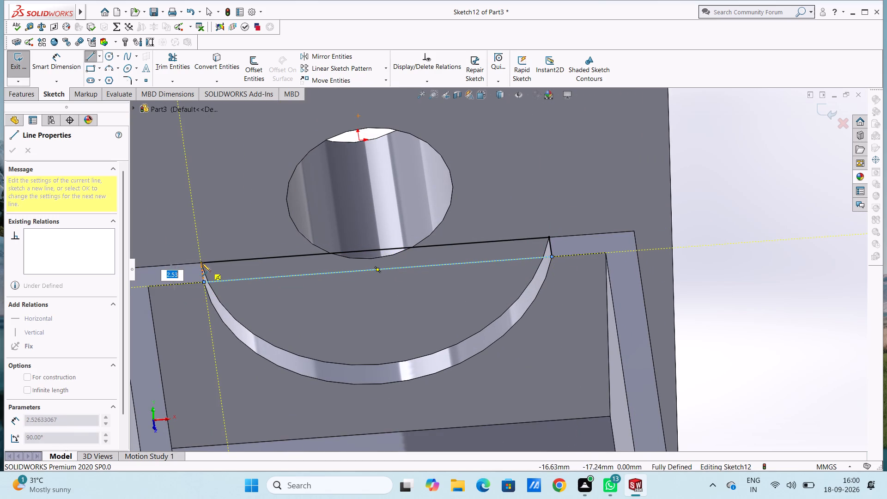
click(201, 262)
key(Escape)
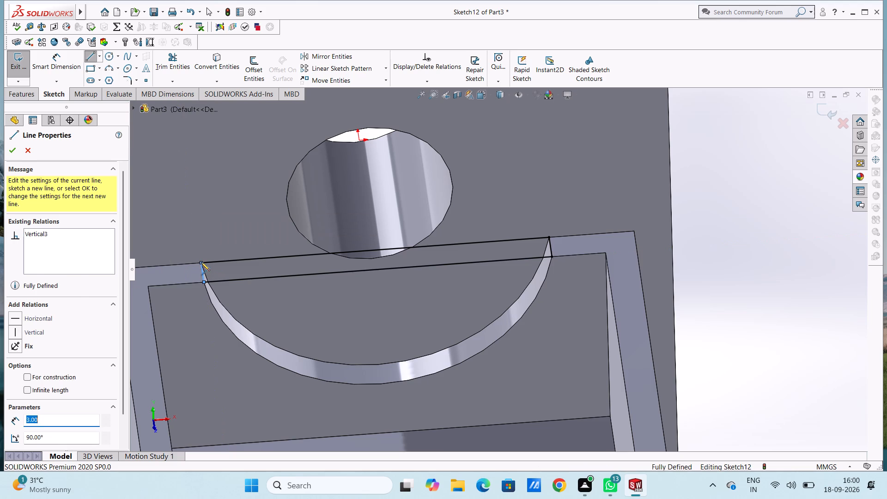
key(Escape)
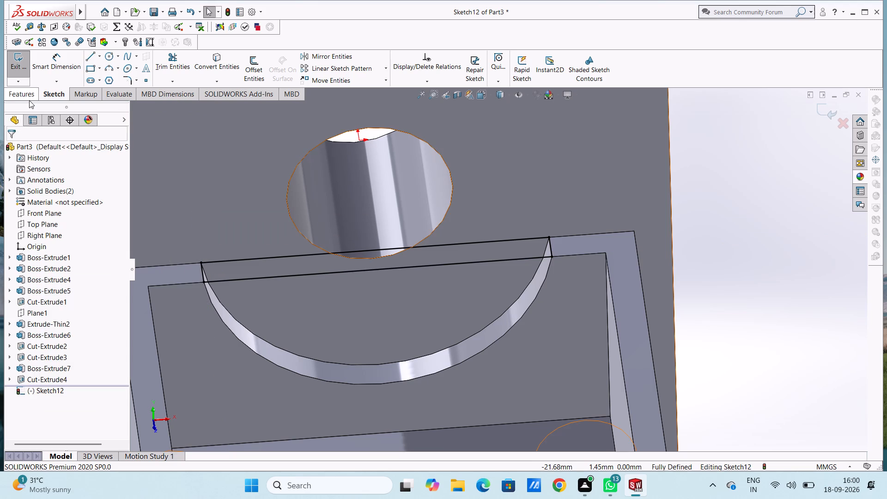
Boss-extrude the rectangle 16 mm blind in the reversed direction, down into the wall's arc-shaped gap, with the result merged.
click(29, 100)
click(24, 69)
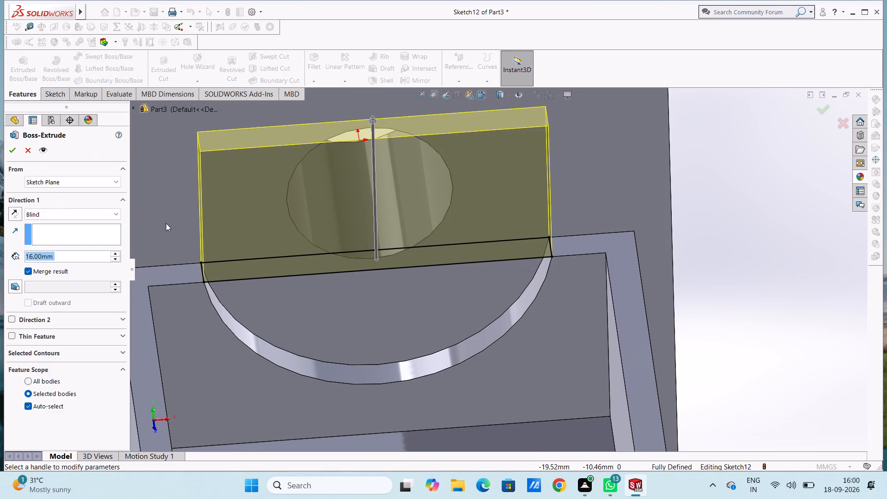
click(10, 212)
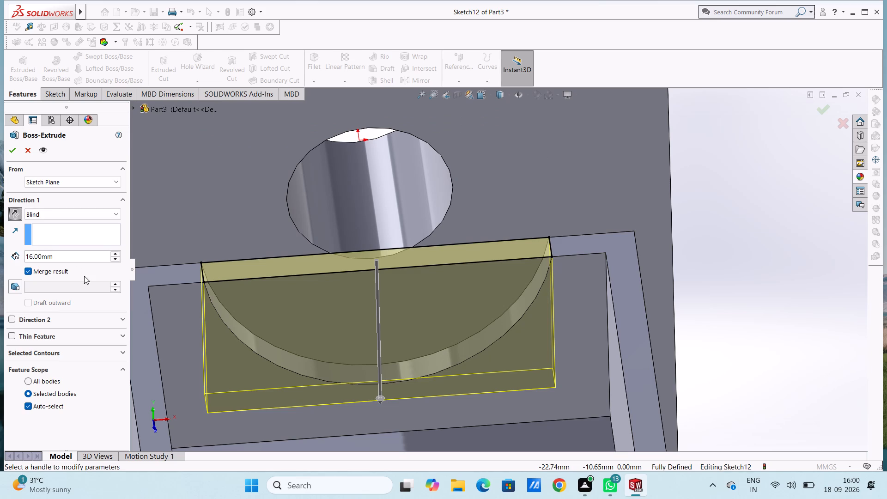
click(13, 151)
scroll(191, 302, up, 3)
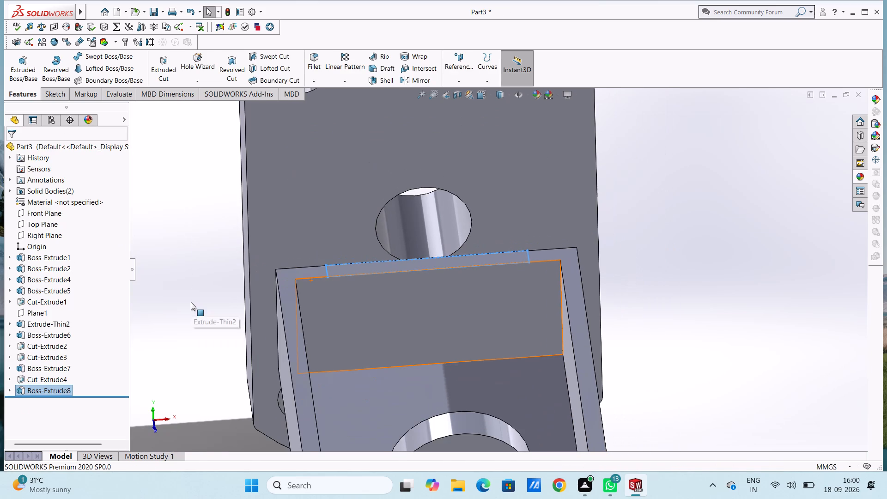
click(174, 229)
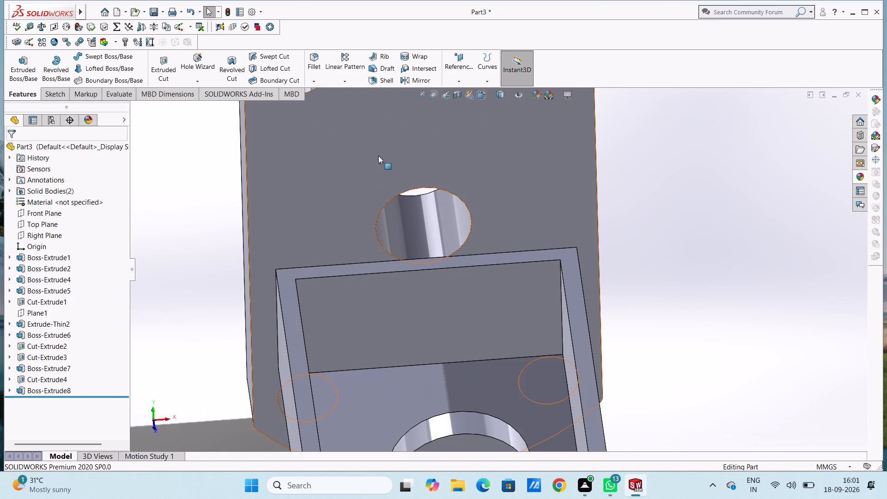
Sketch two concentric circles of radius 8 mm and 12 mm, centred on the origin, on the plate face beside the tray.
click(448, 152)
click(485, 124)
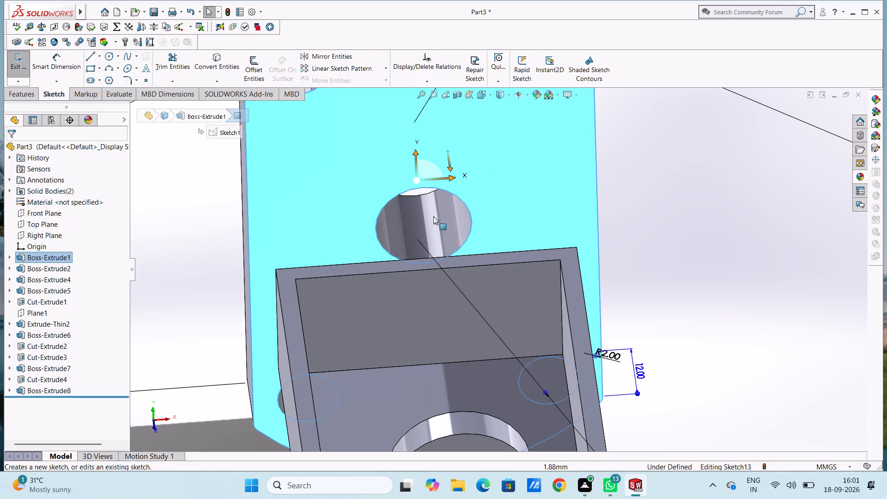
middle_drag(423, 219, 412, 181)
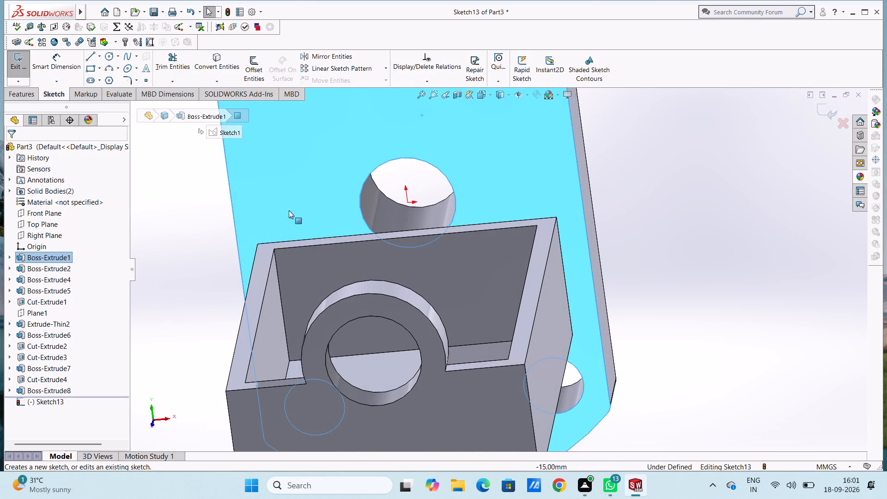
click(184, 218)
click(109, 58)
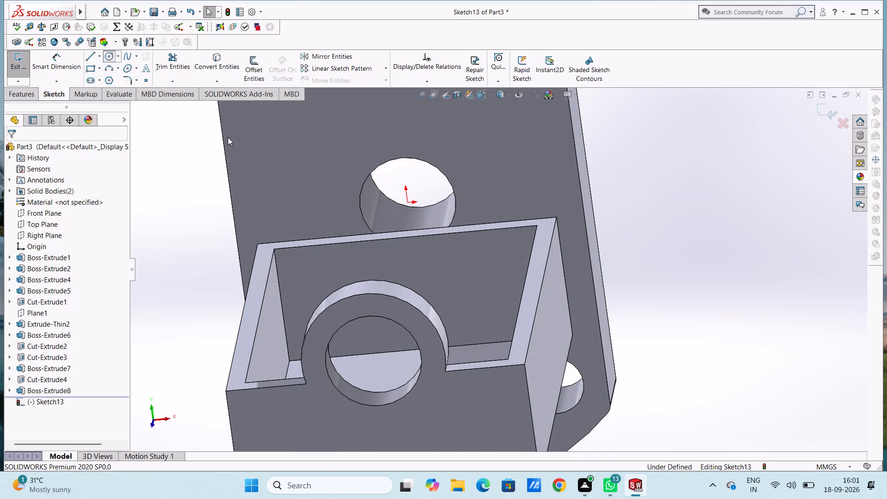
click(407, 203)
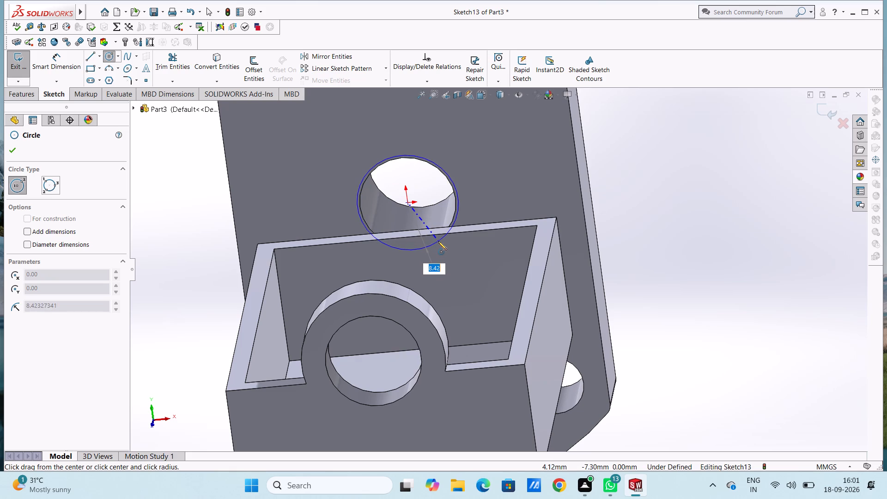
key(8)
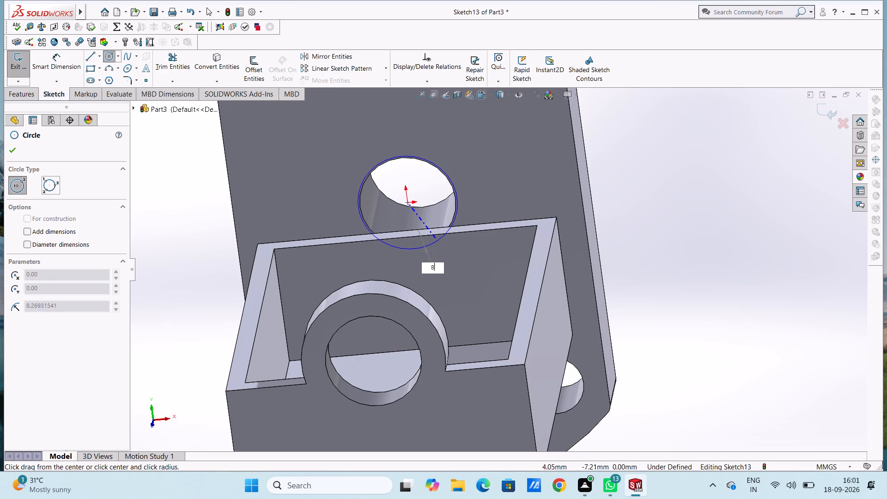
key(Return)
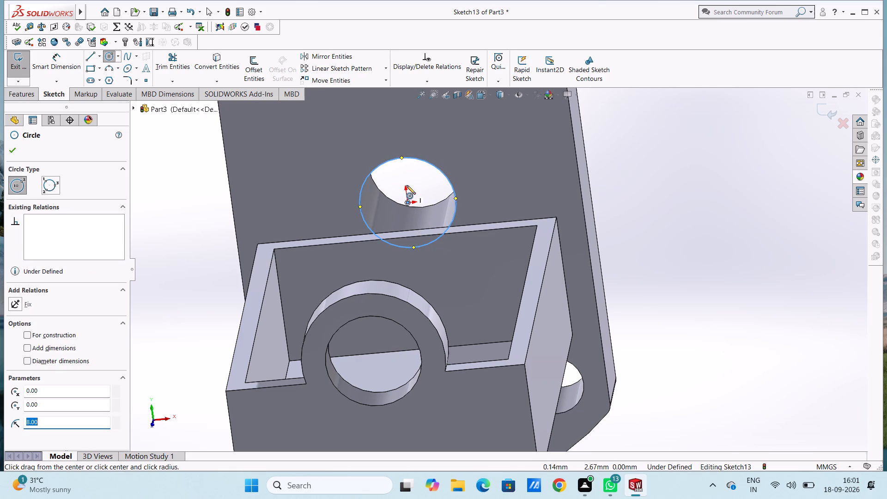
click(408, 203)
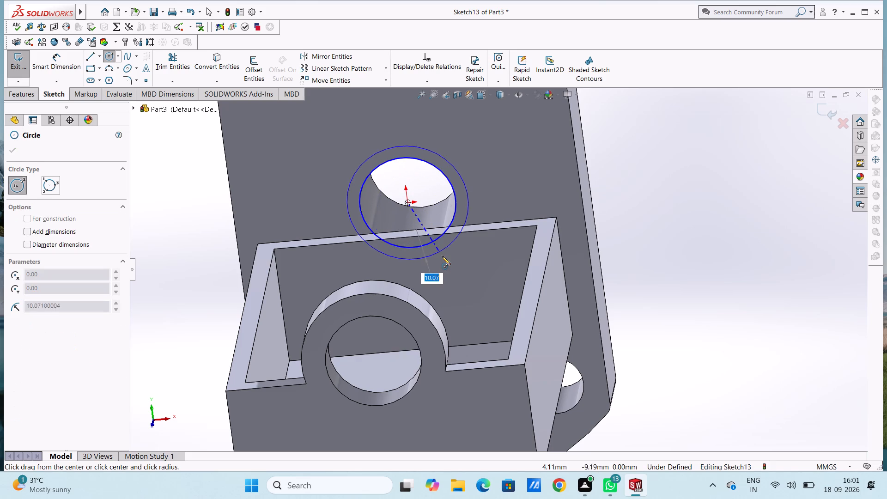
text(12)
key(Return)
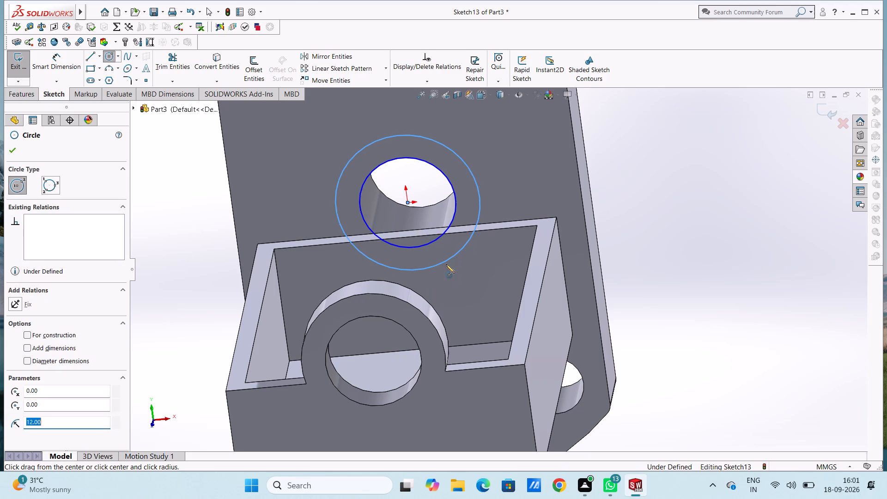
key(Escape)
key(Escape)
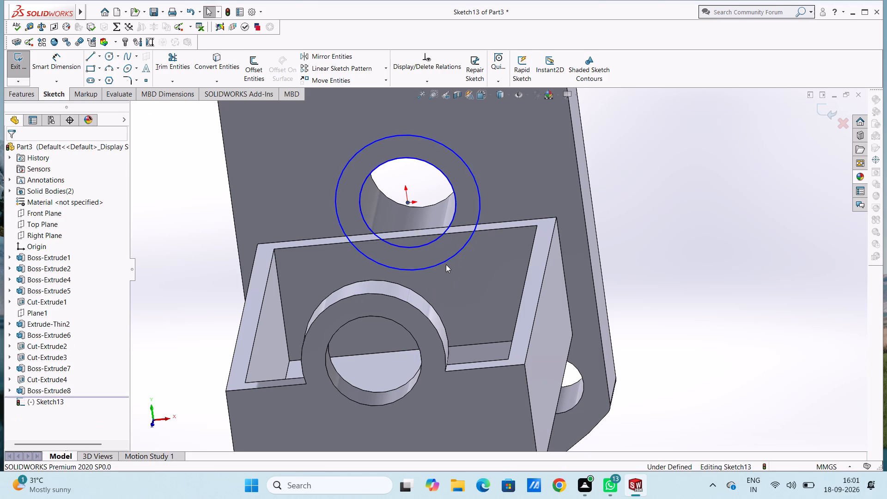
Dimension the outer circle with a 24 mm diameter and the inner circle with a 16 mm diameter.
middle_drag(204, 262, 223, 269)
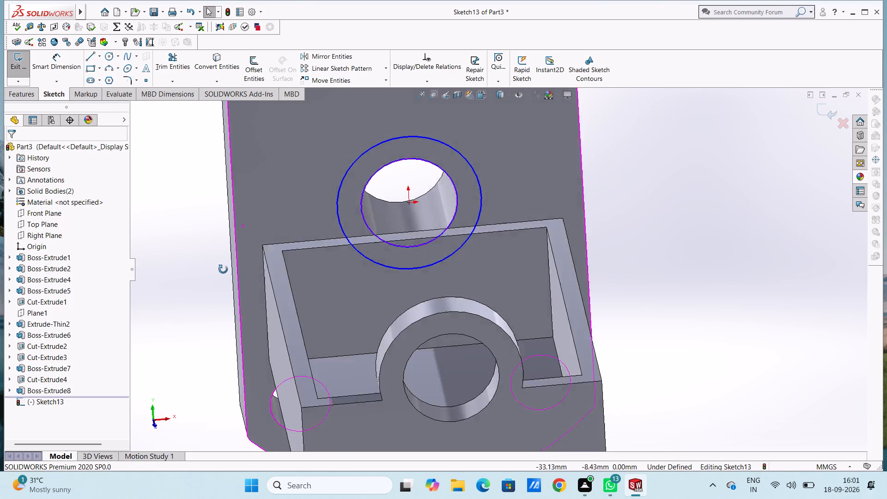
middle_drag(223, 269, 278, 276)
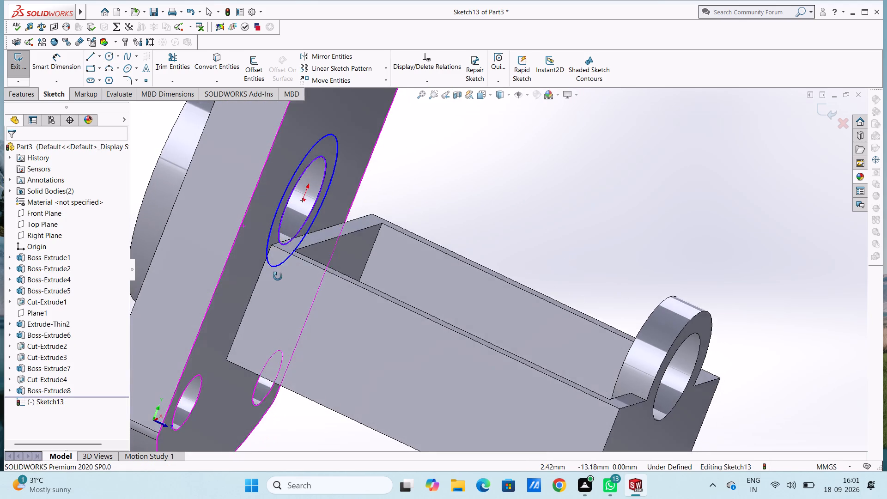
middle_drag(278, 276, 256, 283)
scroll(256, 283, up, 1)
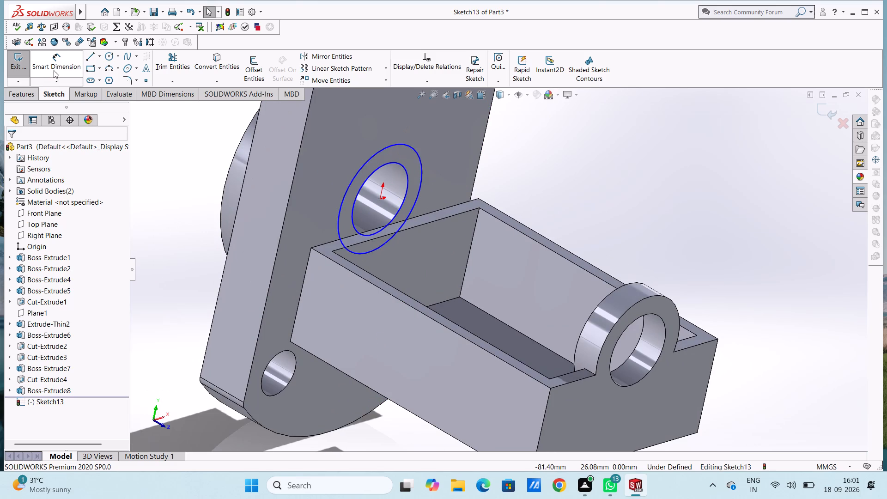
click(55, 67)
click(344, 192)
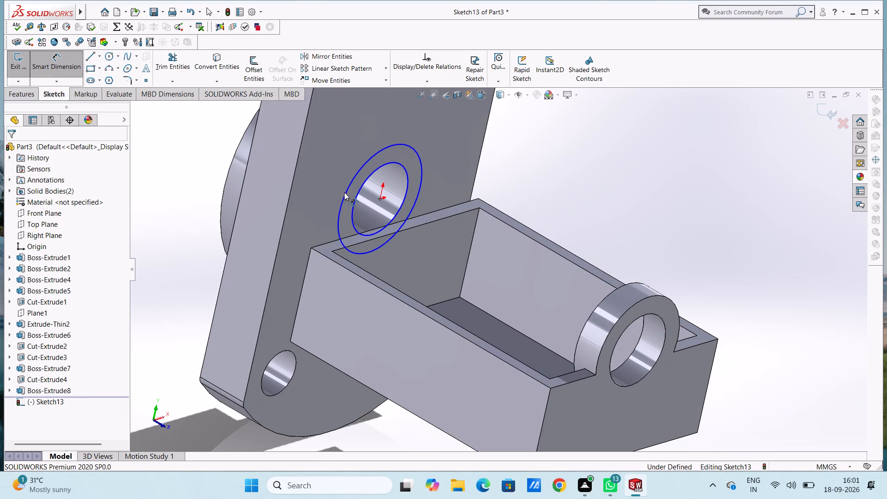
click(345, 194)
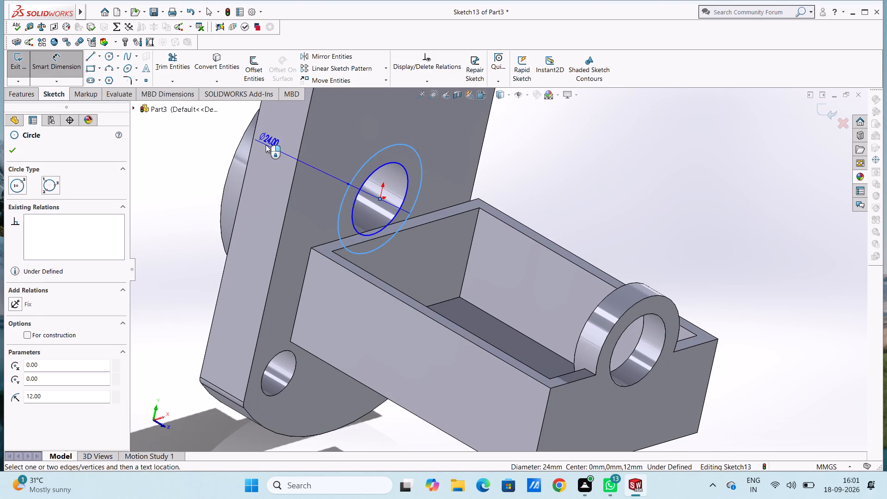
click(266, 145)
click(227, 128)
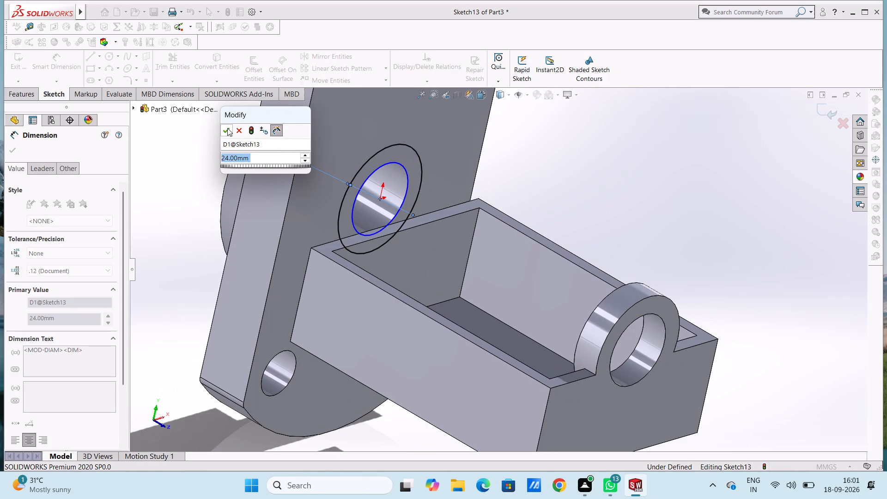
click(200, 187)
click(355, 202)
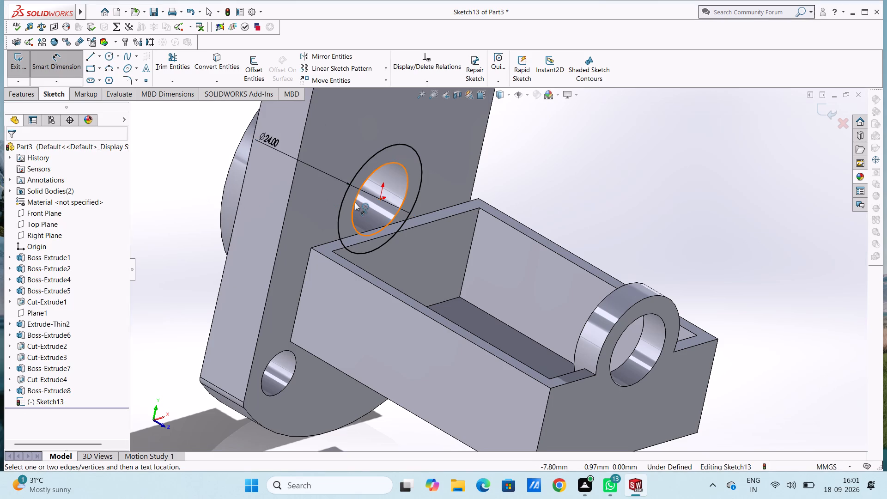
click(237, 176)
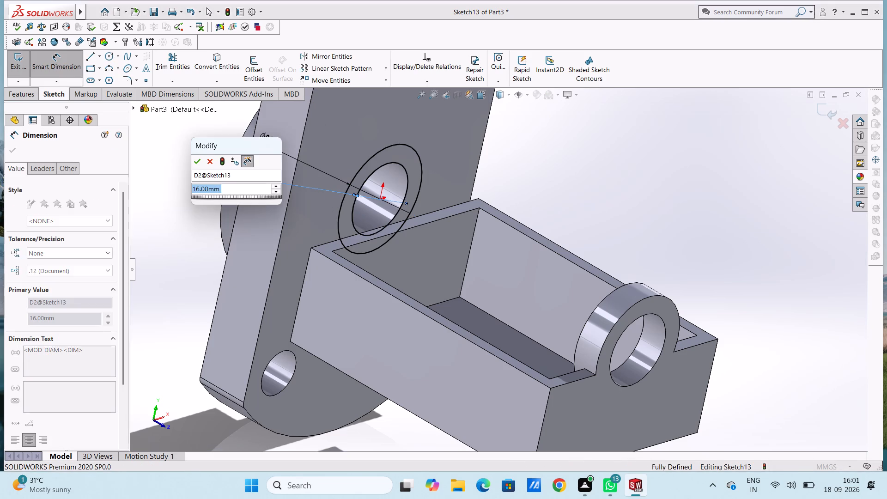
click(198, 165)
click(191, 165)
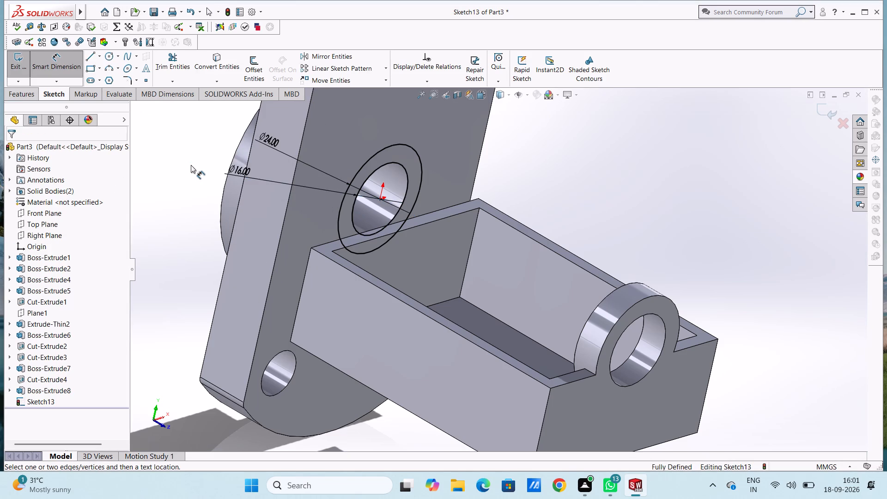
key(Escape)
key(Escape)
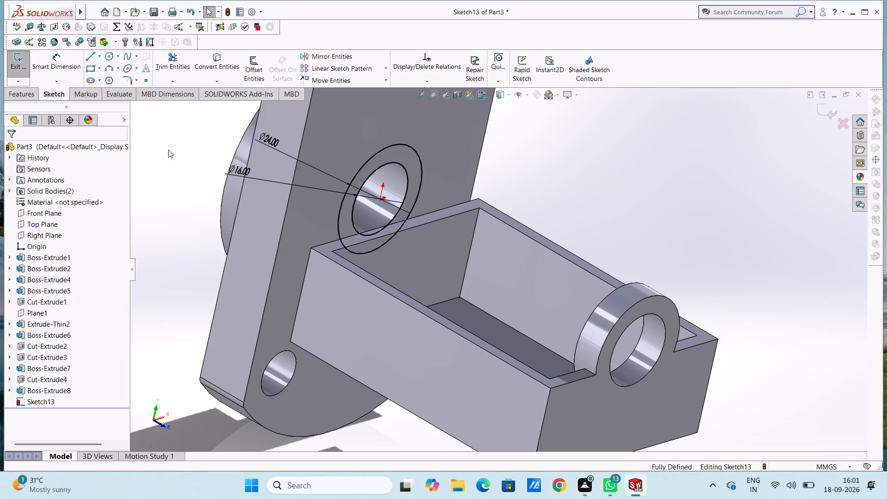
Extrude-cut the ring profile 16 mm blind in the reversed direction through the tray's near wall, keeping all resulting bodies.
click(24, 97)
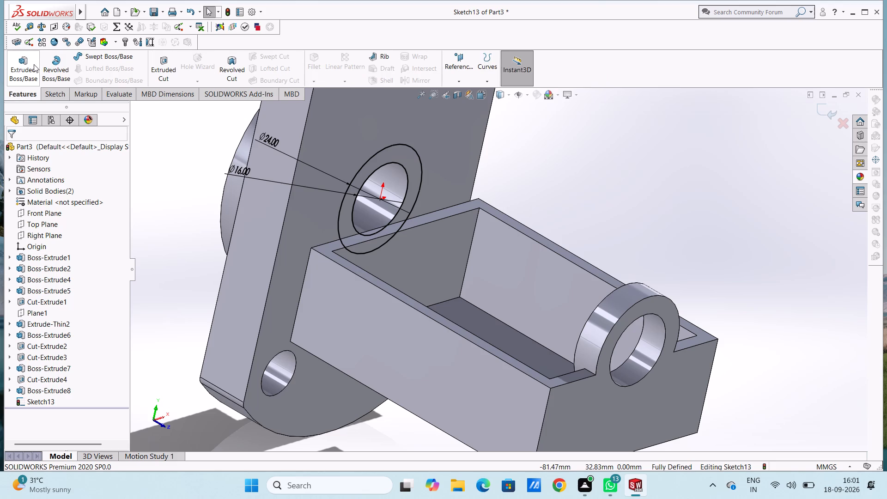
click(168, 66)
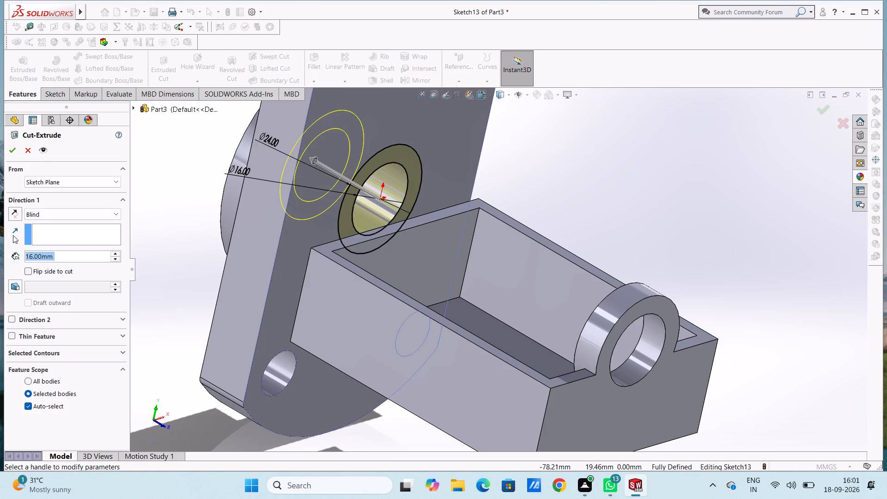
click(13, 210)
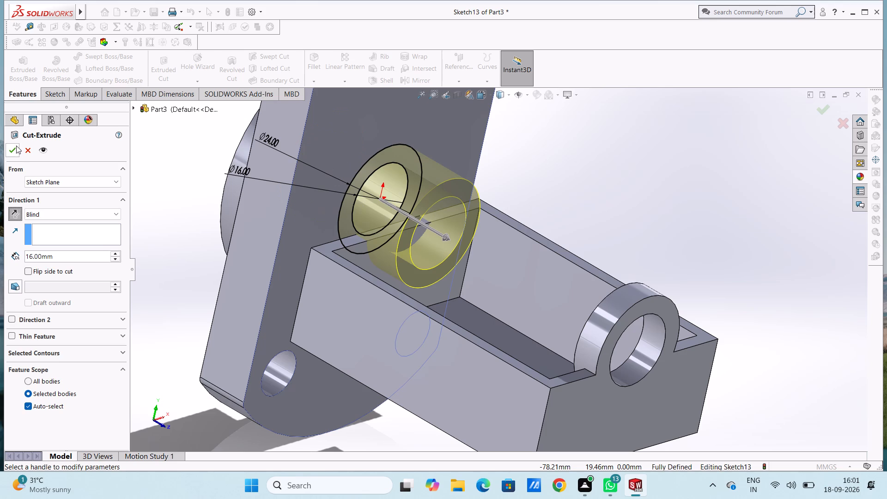
click(12, 154)
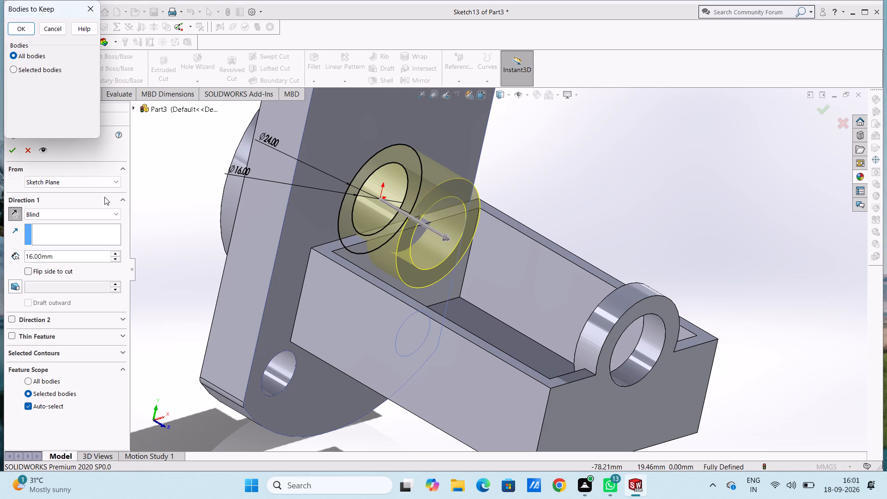
click(22, 29)
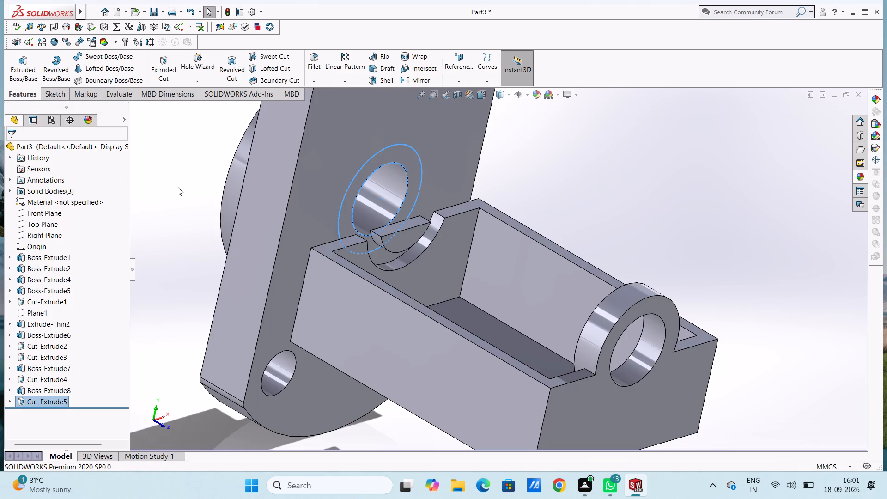
click(169, 176)
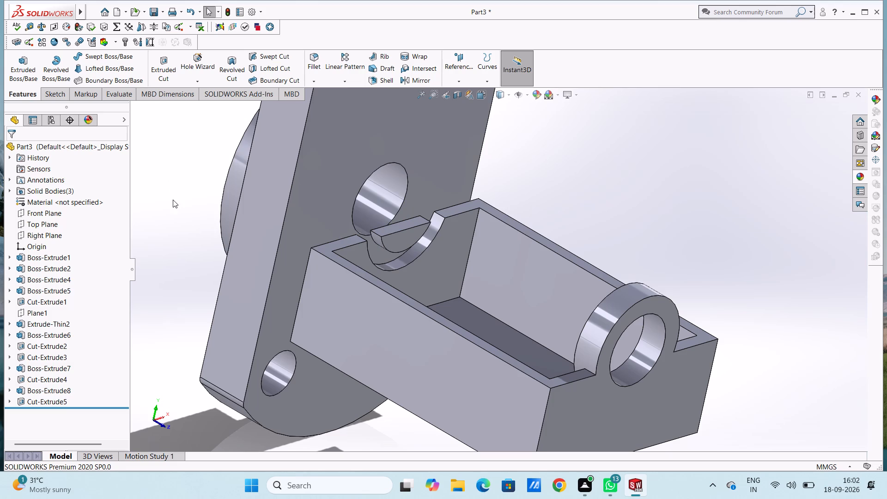
Sketch a corner rectangle about 14.8 by 3 mm over the top face of the leftover wall piece inside the arc-shaped cut.
middle_drag(173, 204, 145, 169)
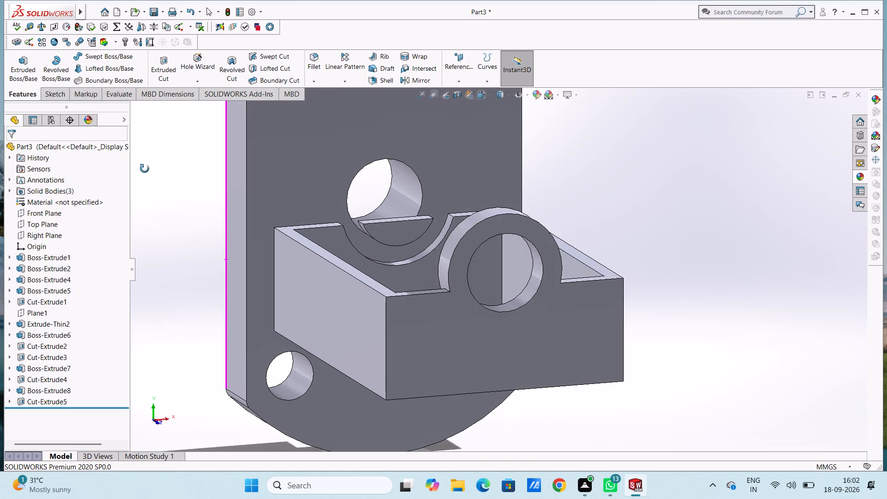
middle_drag(145, 169, 134, 203)
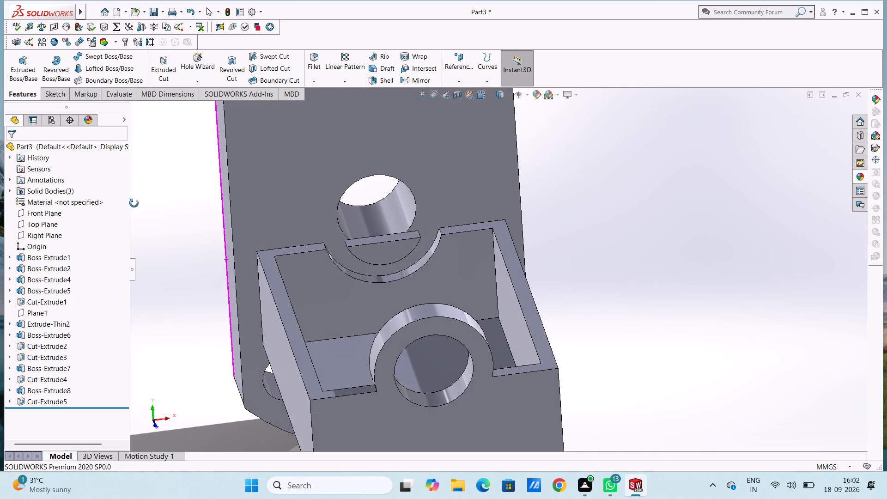
middle_drag(134, 203, 136, 205)
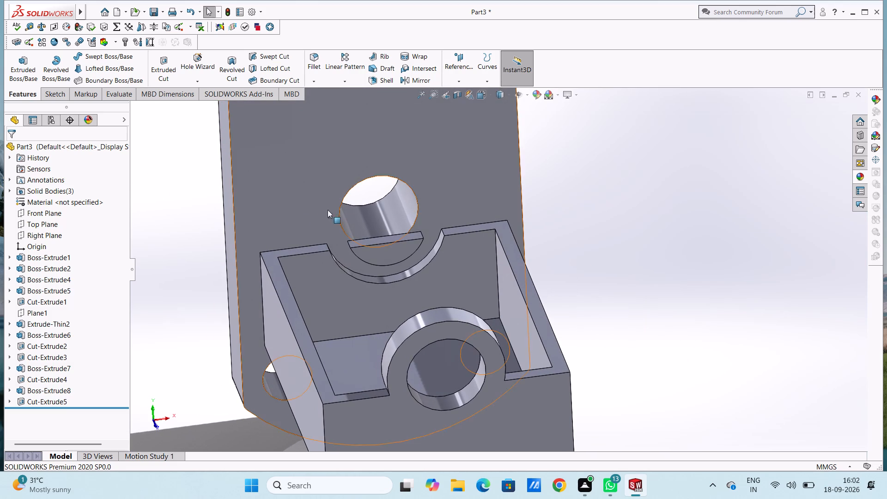
key(ctrl+5)
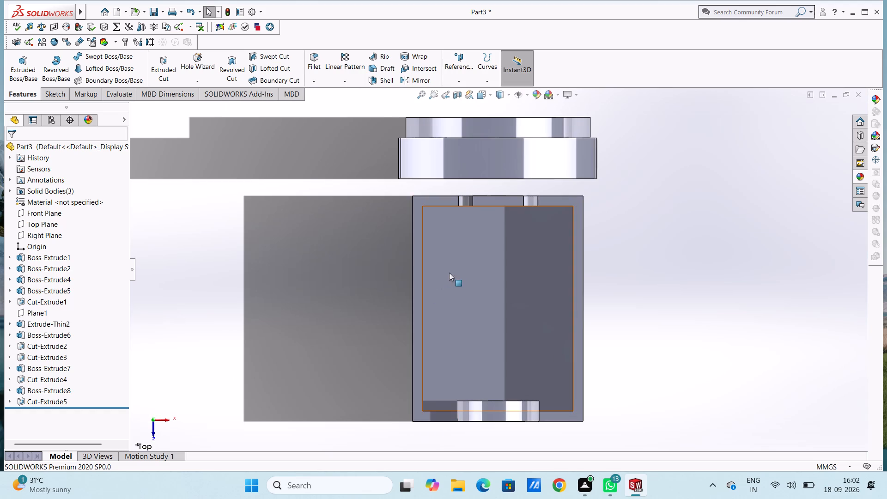
scroll(496, 271, down, 5)
middle_drag(532, 257, 515, 201)
scroll(512, 203, up, 4)
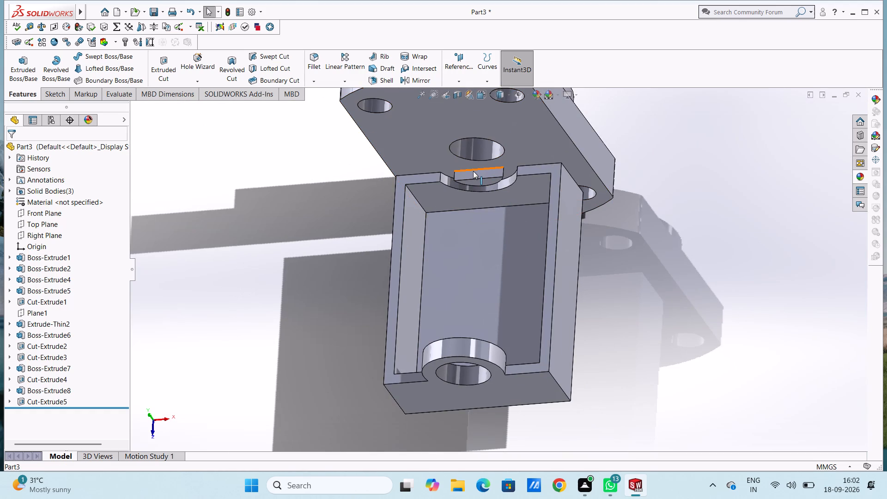
click(473, 172)
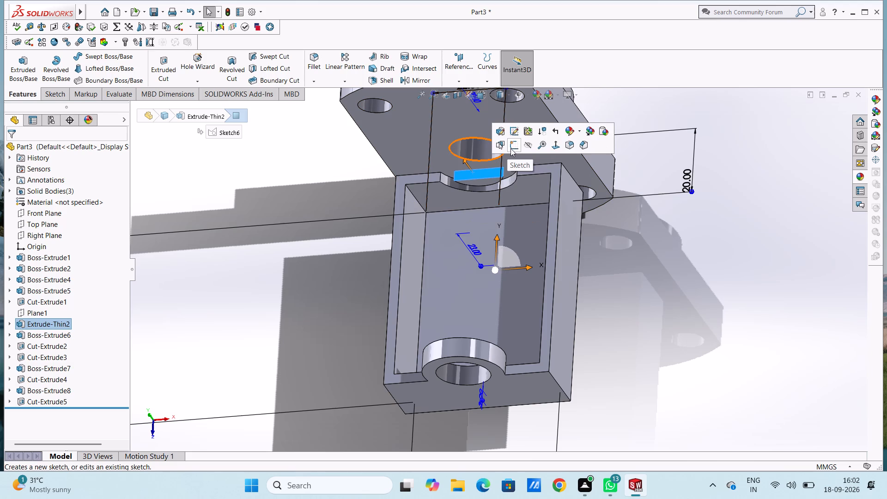
click(511, 146)
click(214, 172)
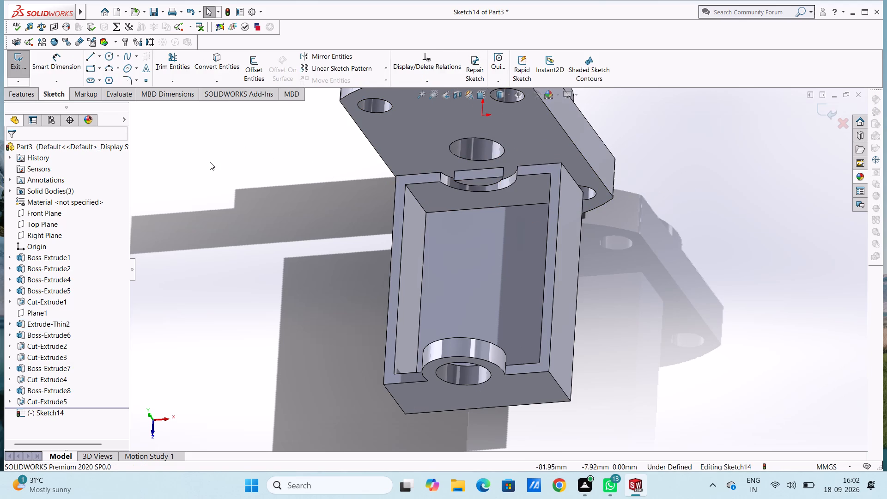
click(95, 67)
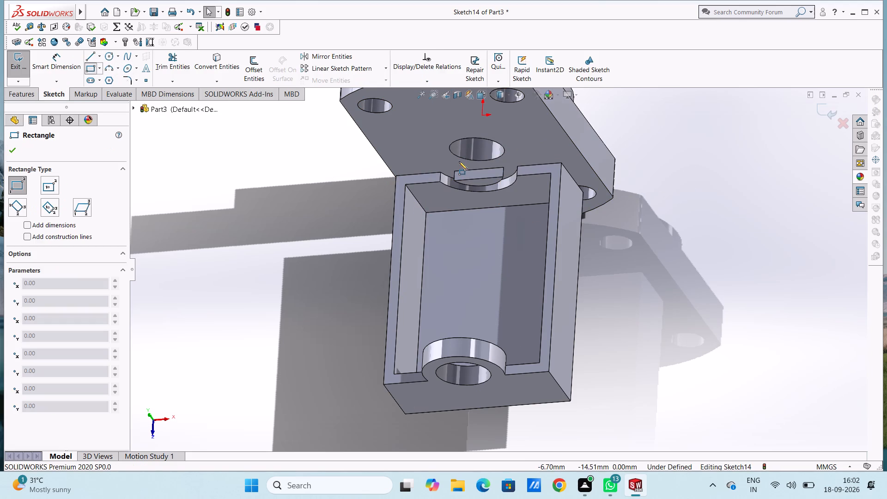
click(456, 171)
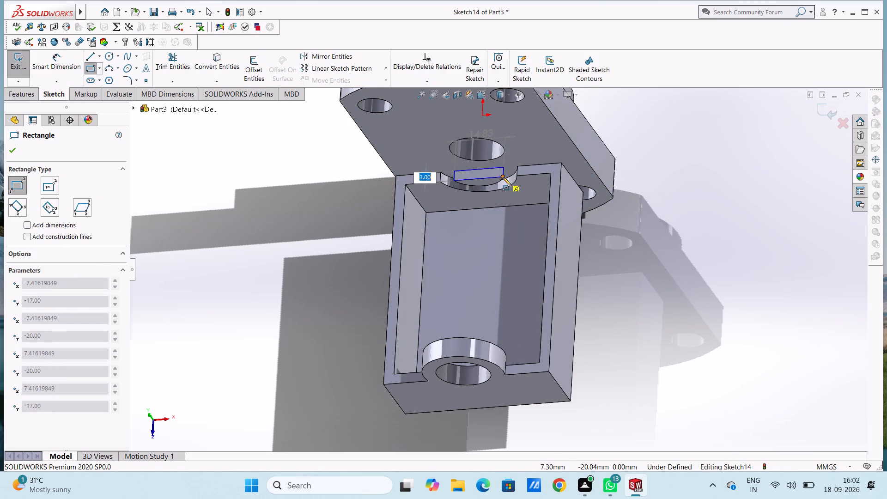
click(503, 177)
key(Escape)
key(Escape)
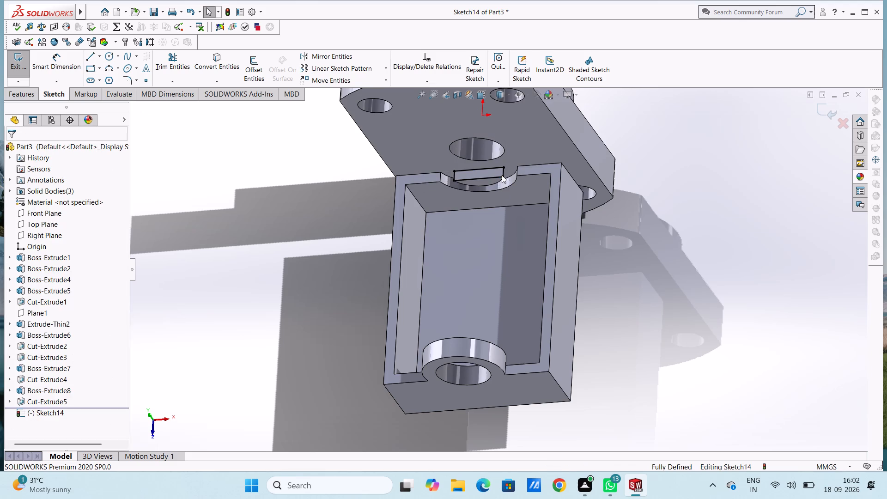
Extrude-cut the rectangle 5 mm blind to remove the leftover wall piece inside the arc-shaped cut.
middle_drag(273, 216, 306, 135)
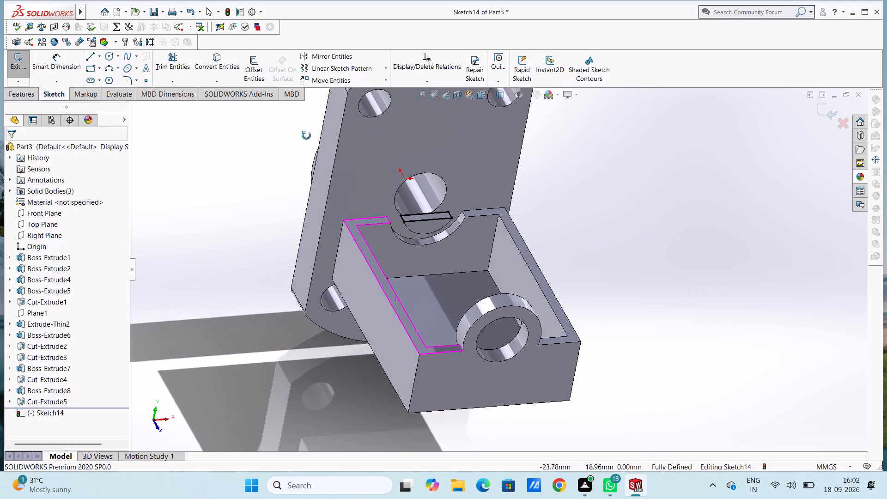
middle_drag(306, 135, 309, 117)
click(25, 98)
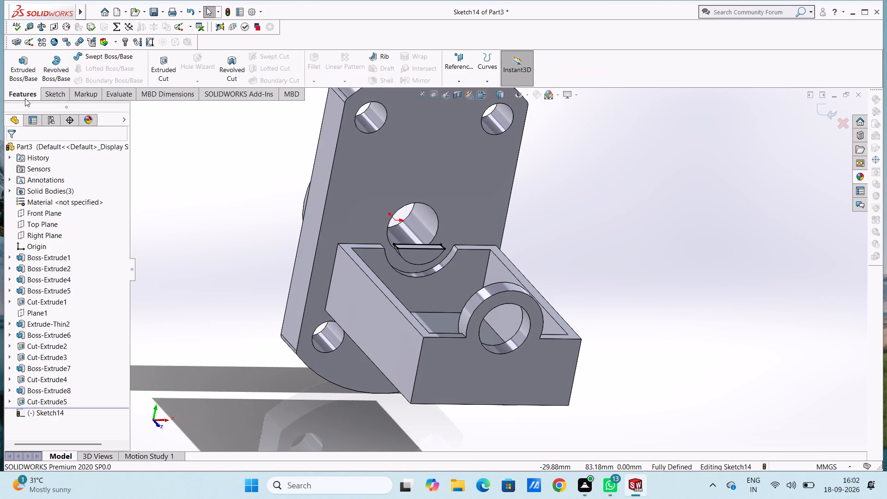
click(169, 61)
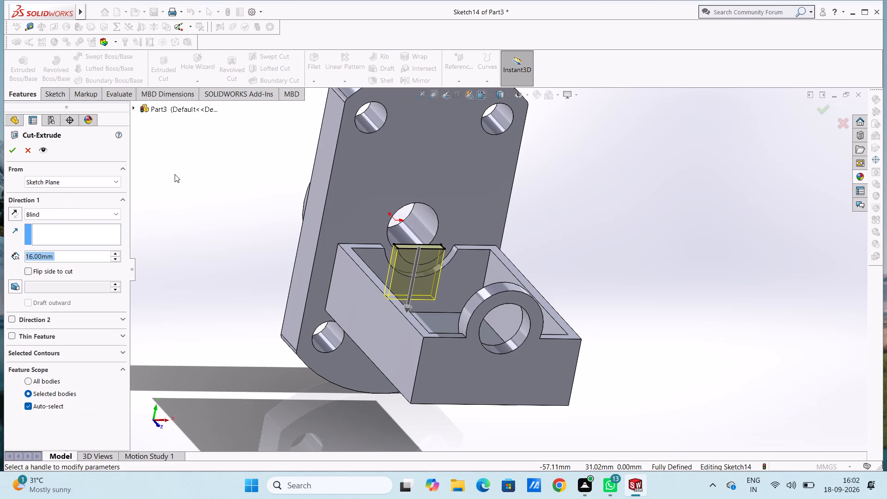
key(5)
key(Return)
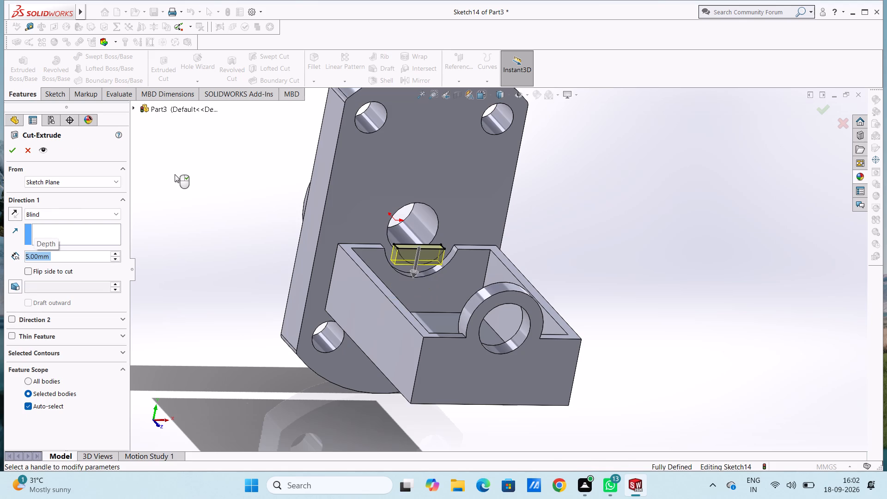
click(11, 152)
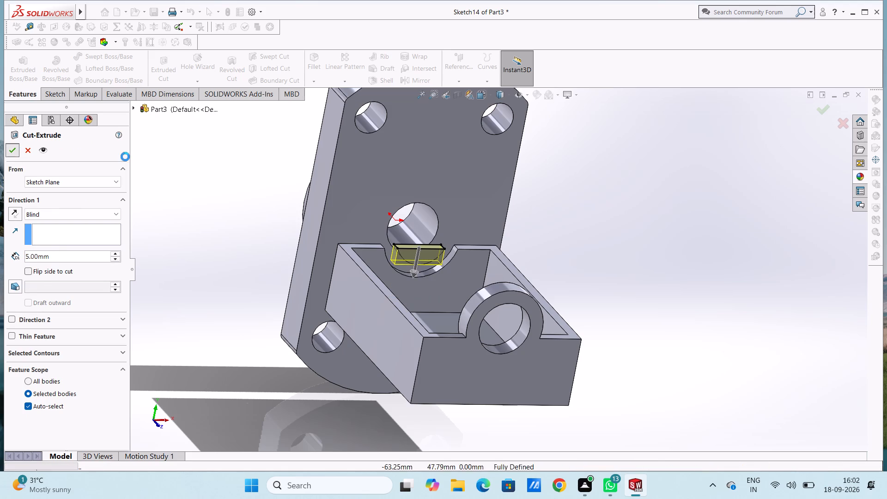
click(170, 166)
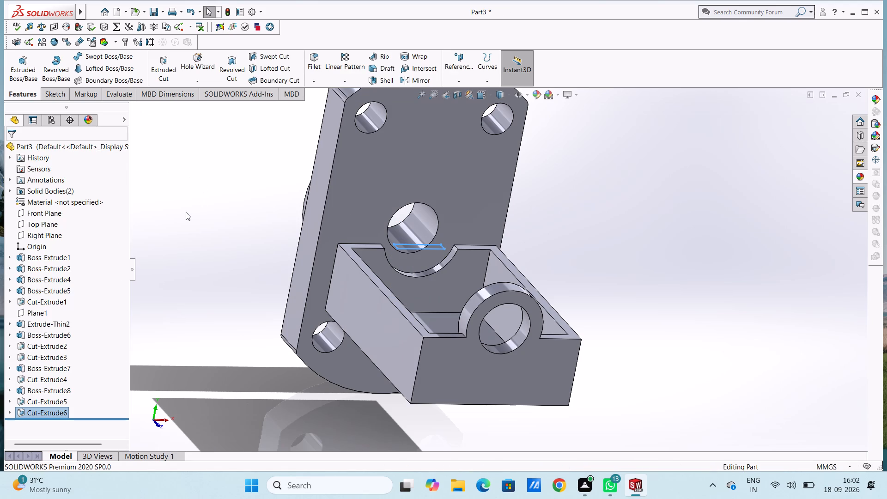
Sketch two concentric circles of radius 8 mm and 12 mm, centred on the origin, on the plate face beside the tray.
key(ctrl+1)
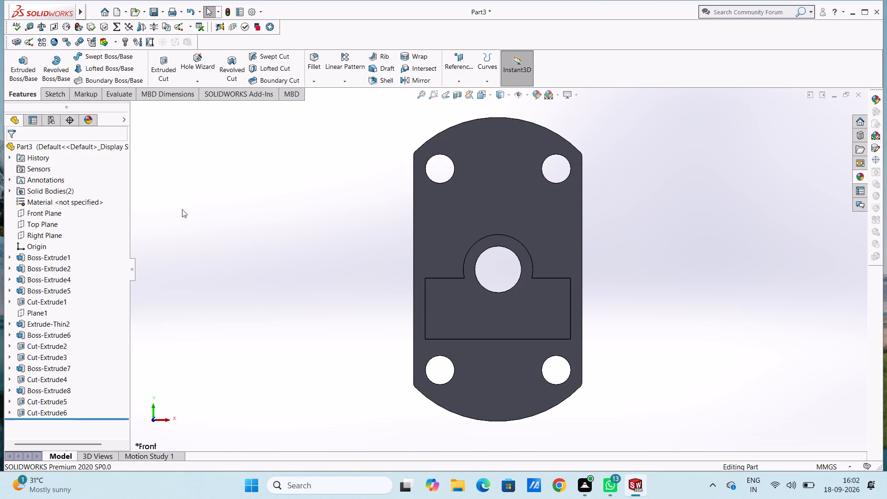
click(546, 221)
click(586, 198)
click(640, 230)
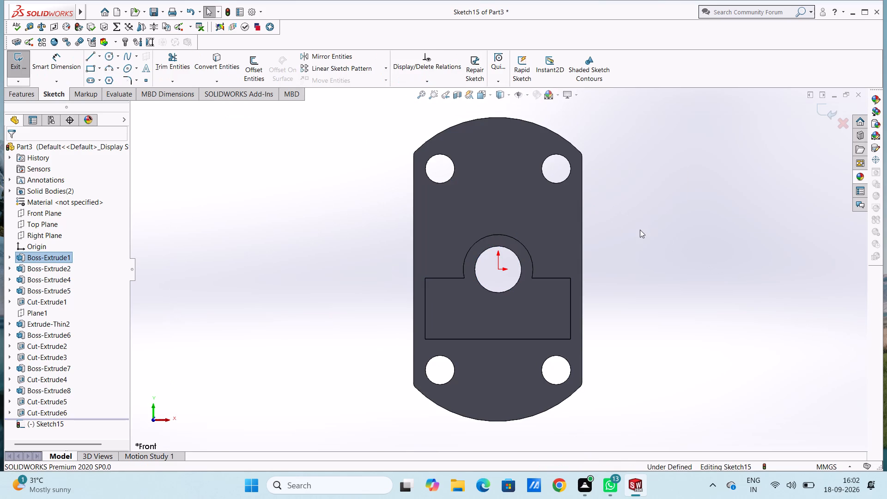
click(108, 55)
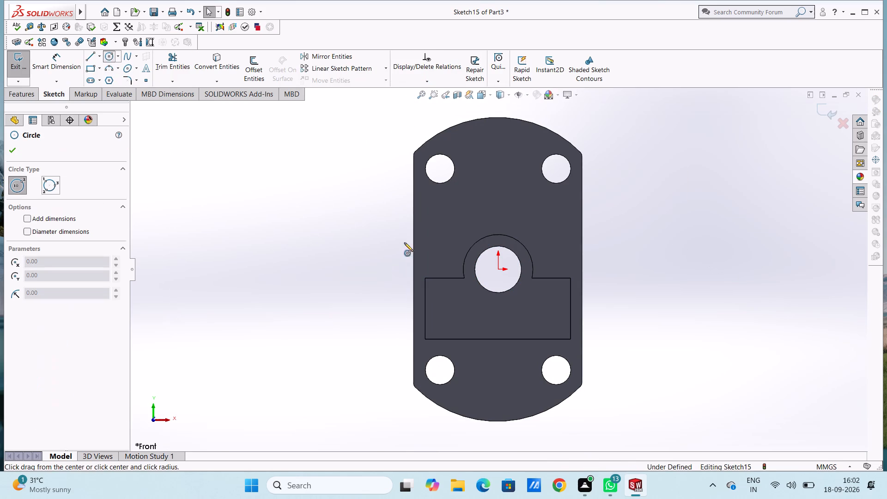
click(497, 267)
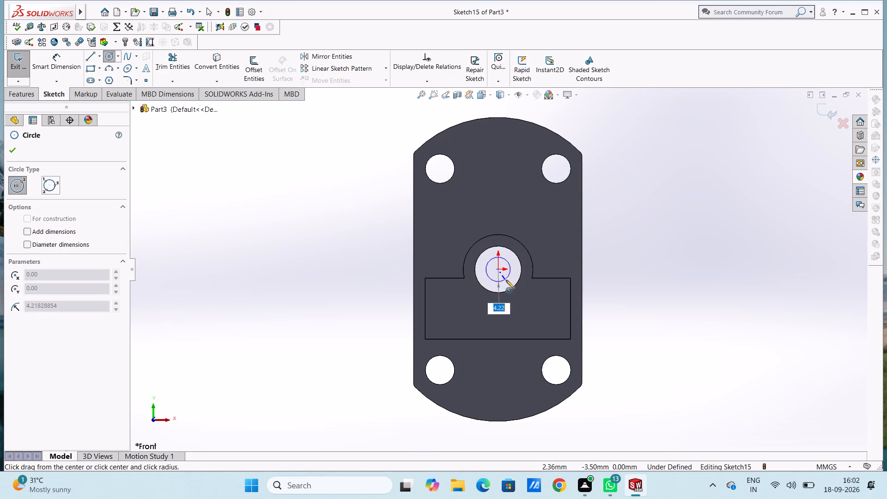
click(512, 287)
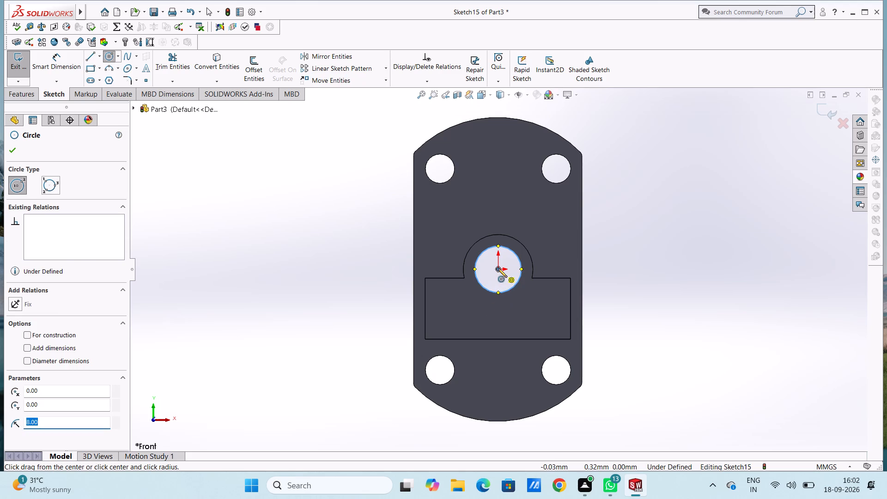
click(498, 268)
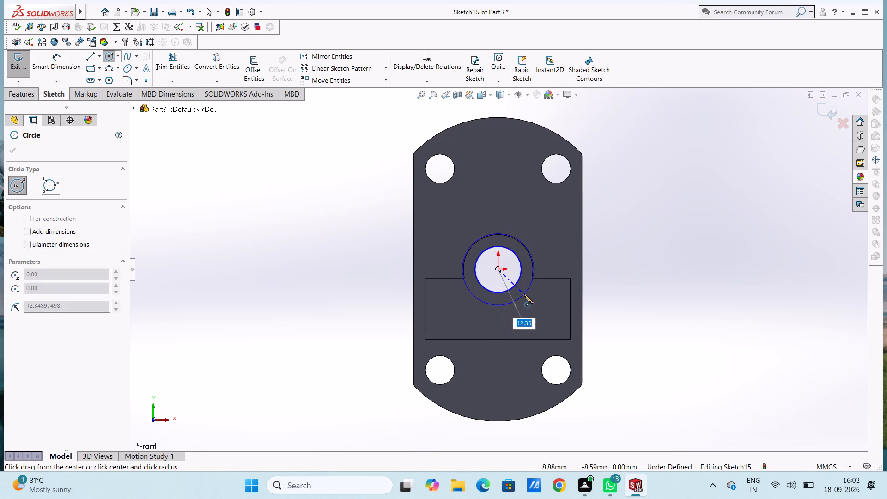
text(12)
key(Return)
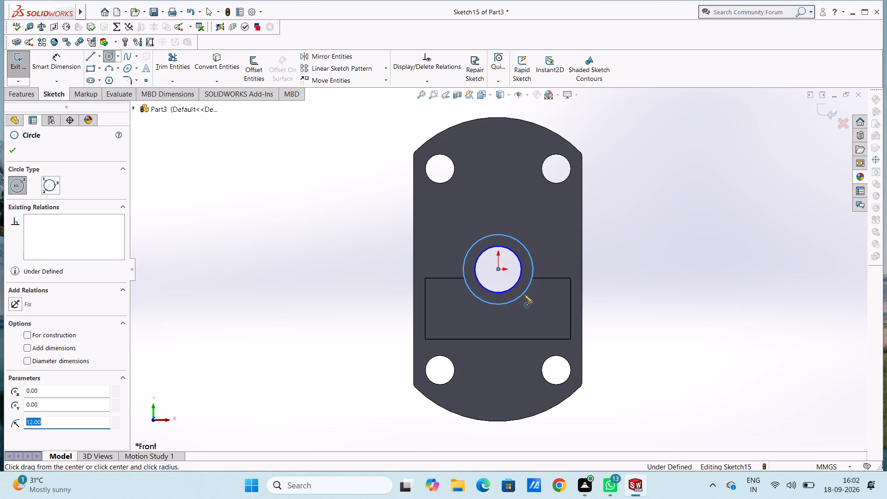
key(Escape)
key(Escape)
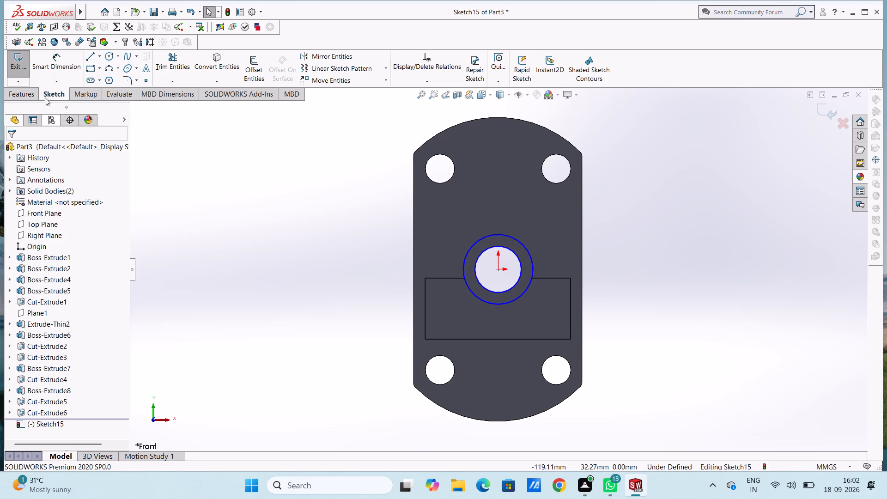
Dimension the outer circle with a 24 mm diameter and the inner circle with a 16 mm diameter.
click(61, 67)
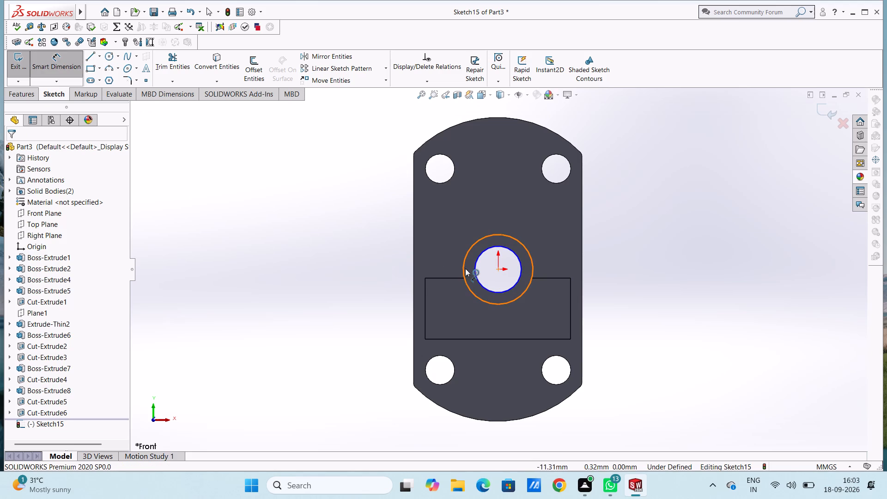
click(465, 268)
click(315, 154)
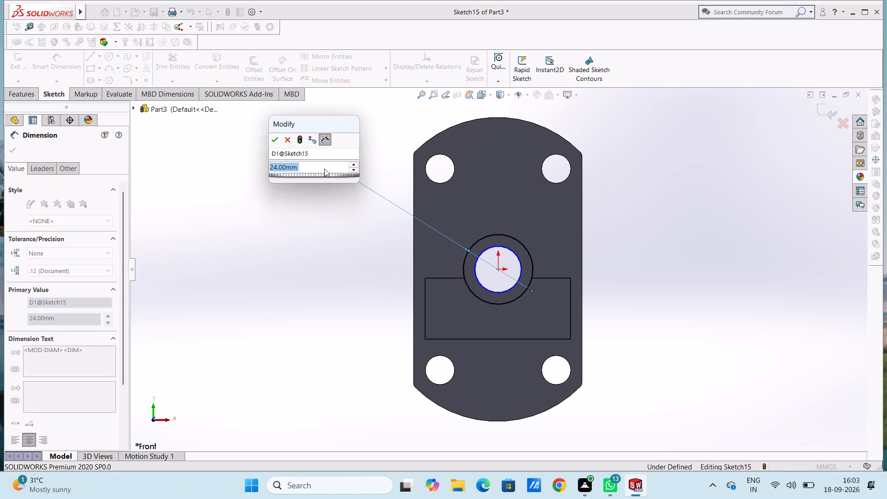
click(274, 141)
click(260, 225)
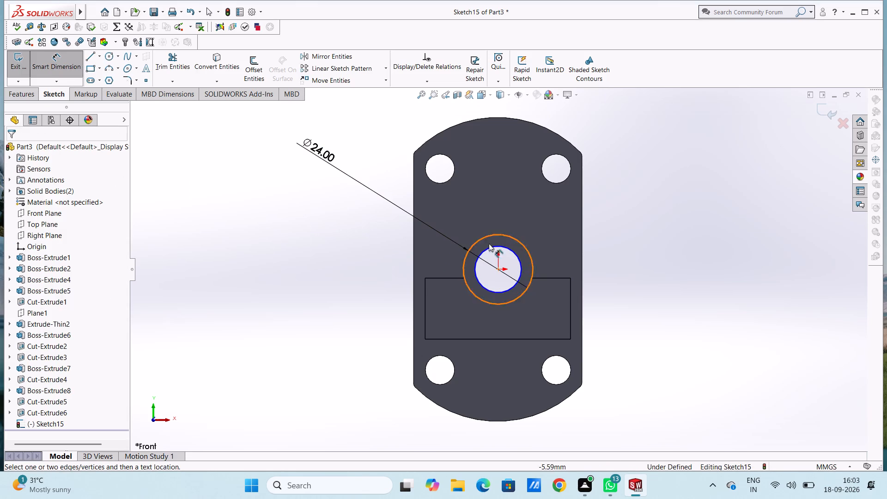
click(510, 250)
click(692, 167)
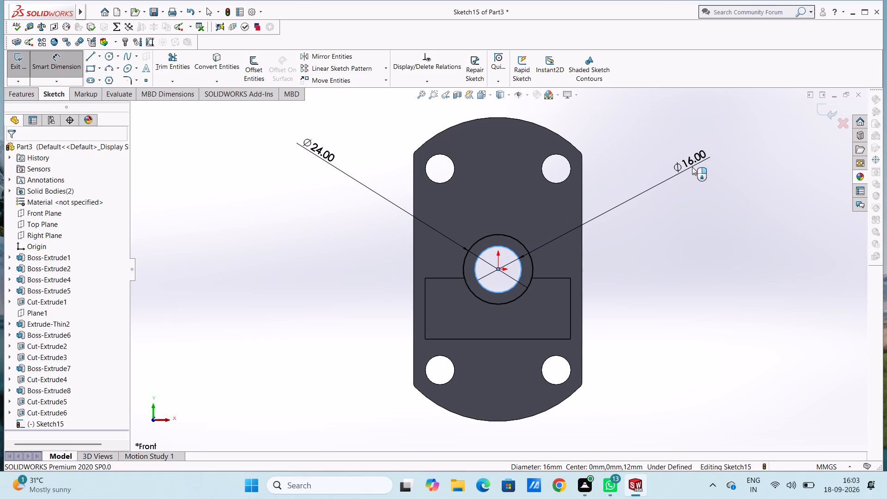
click(650, 152)
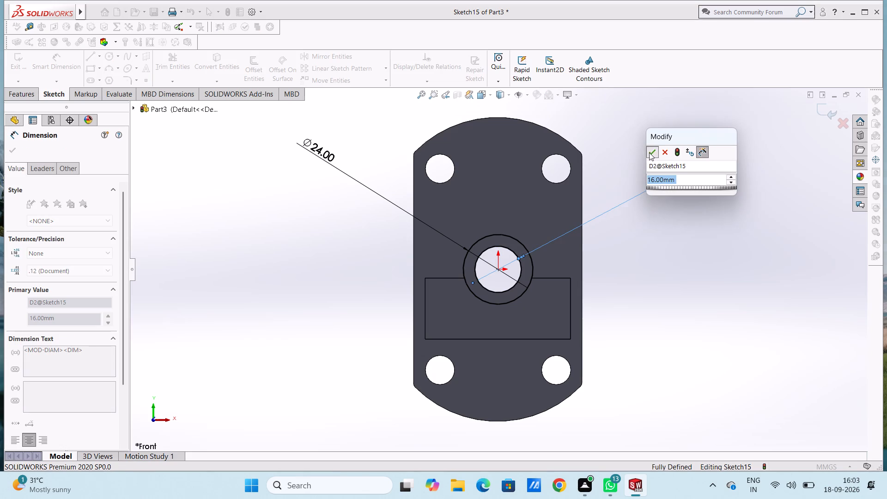
click(638, 144)
key(Escape)
key(Escape)
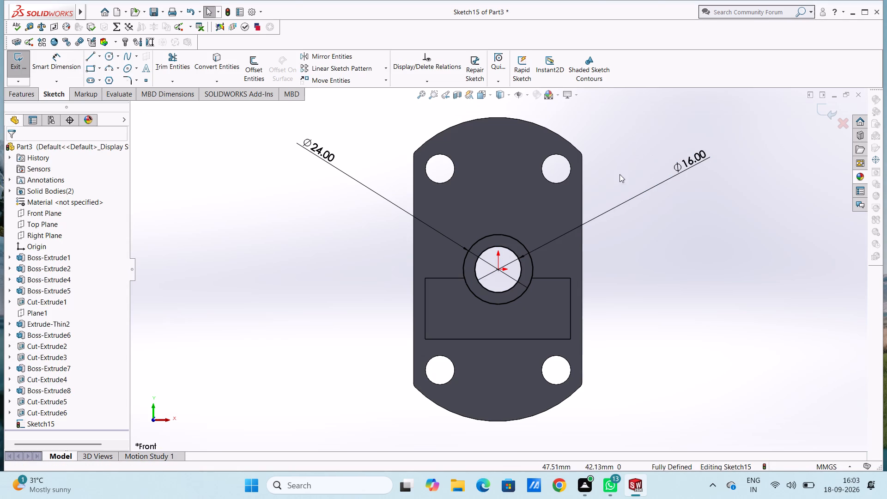
Boss-extrude the ring profile 16 mm blind from the plate over the tray's near wall, with merged result.
middle_drag(318, 234, 351, 274)
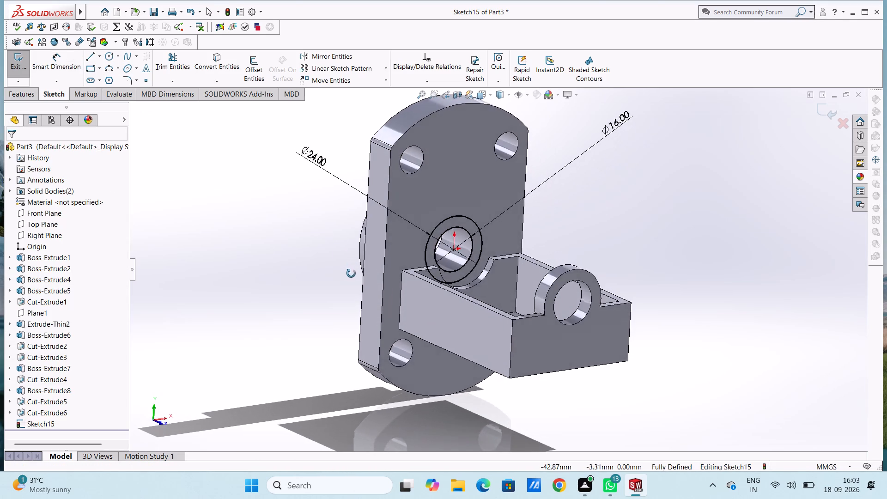
middle_drag(351, 274, 340, 285)
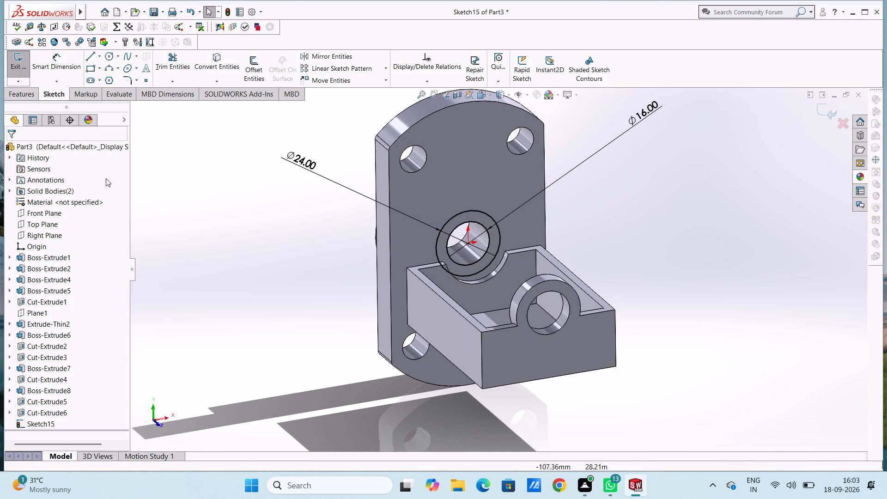
click(17, 96)
click(23, 67)
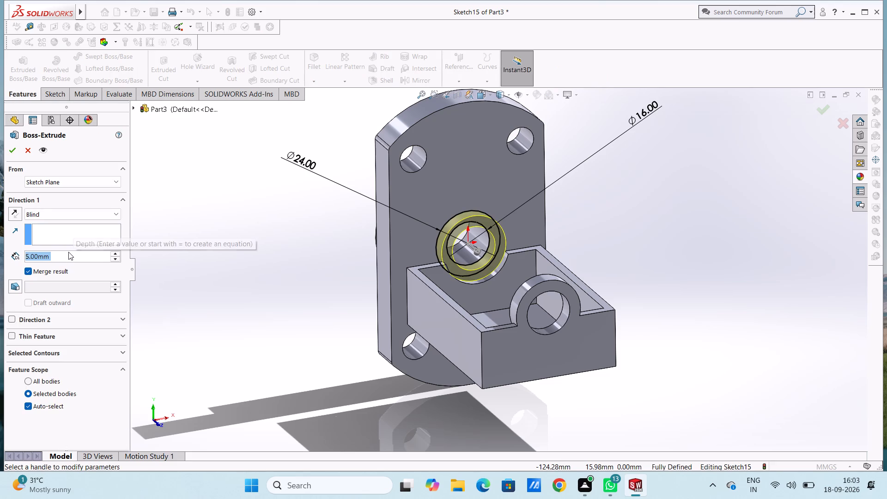
text(16)
key(Return)
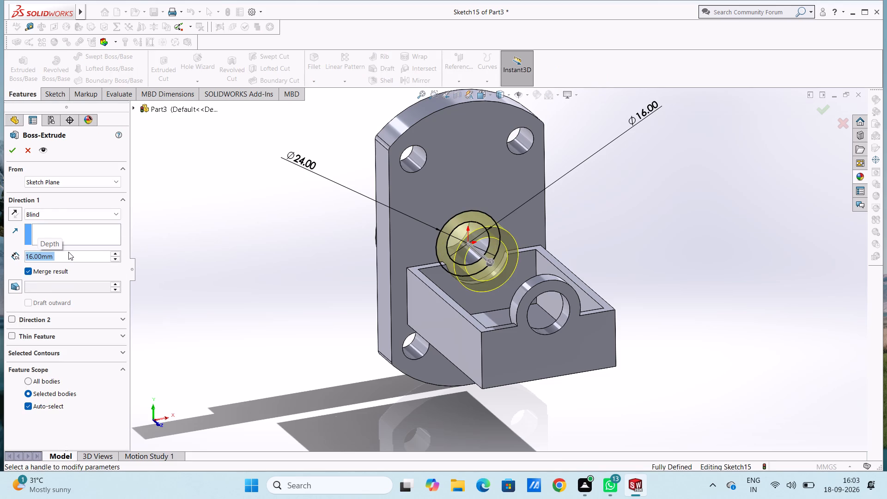
click(15, 147)
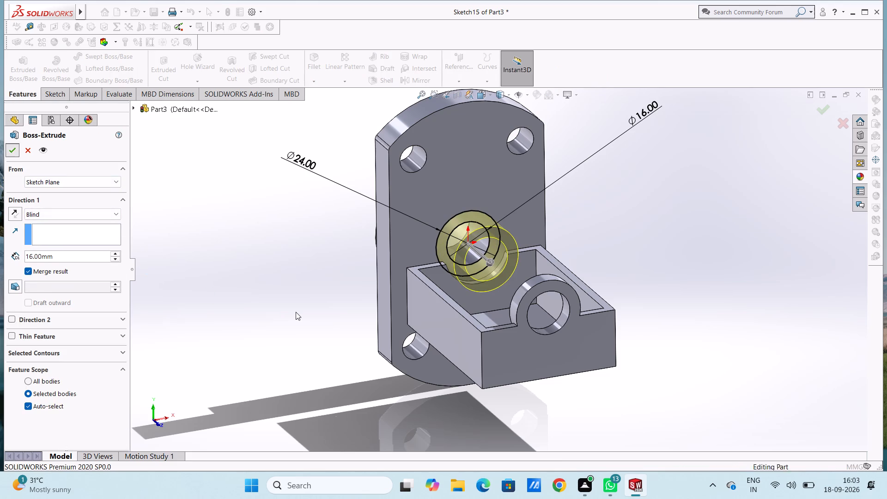
click(271, 282)
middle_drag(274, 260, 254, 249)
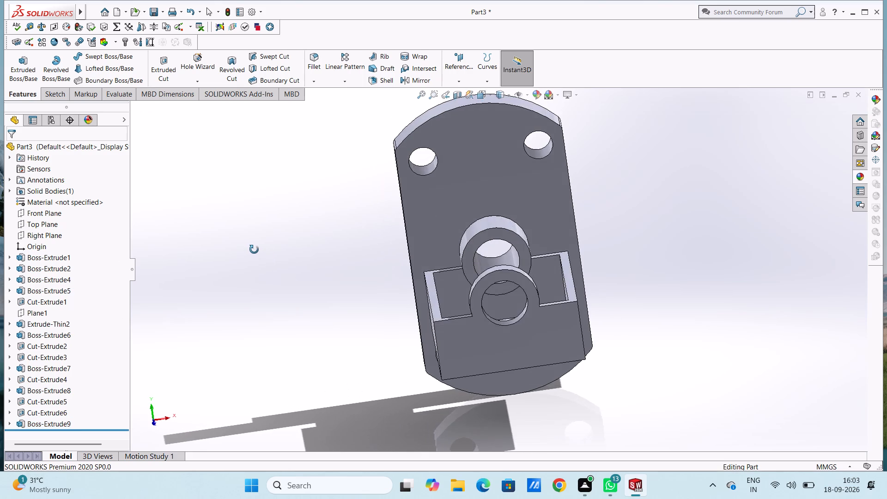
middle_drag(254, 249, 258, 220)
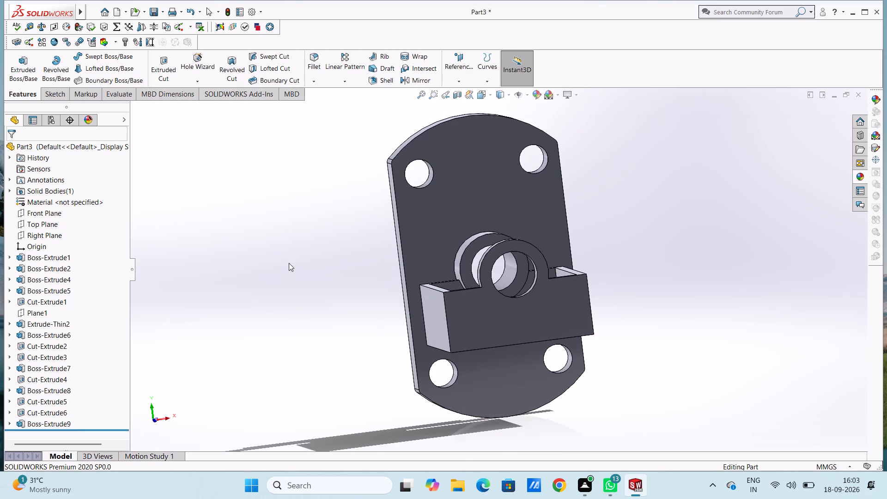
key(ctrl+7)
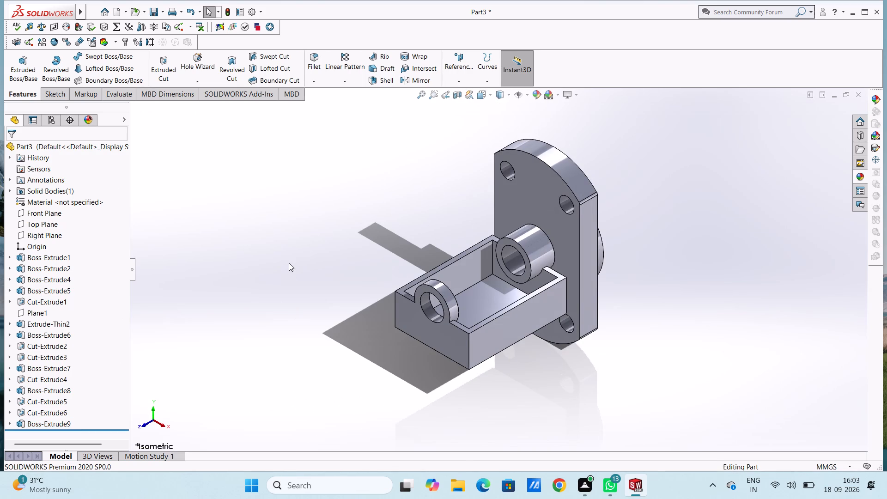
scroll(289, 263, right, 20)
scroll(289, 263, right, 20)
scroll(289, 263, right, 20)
Sketch two concentric circles of radius 8 mm and 12 mm, centred on the origin, on the tray's outer end face.
key(ctrl+1)
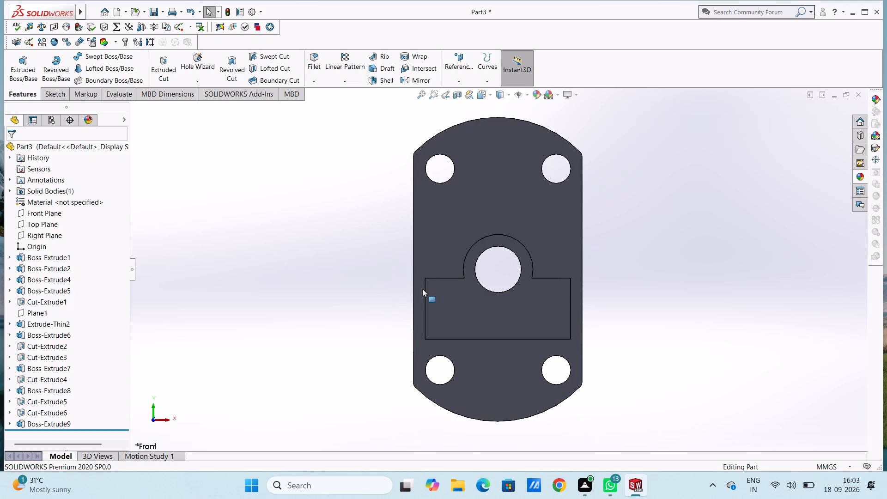
click(522, 320)
click(561, 291)
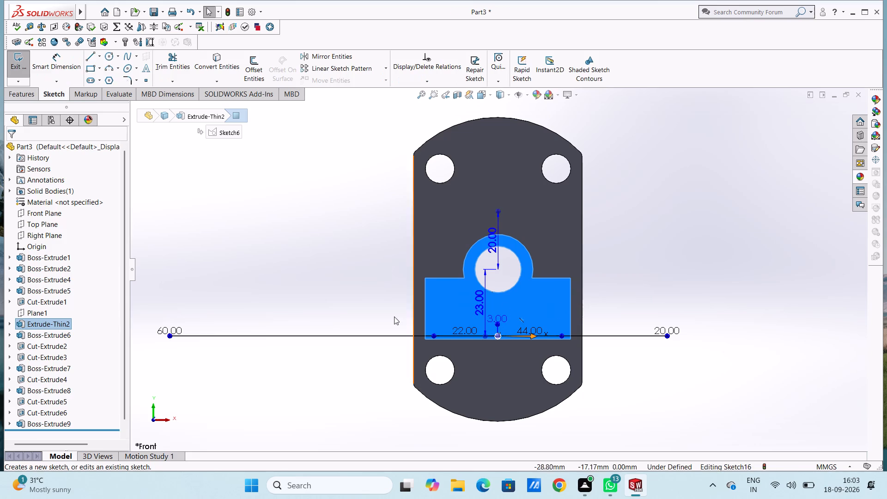
click(353, 259)
click(109, 57)
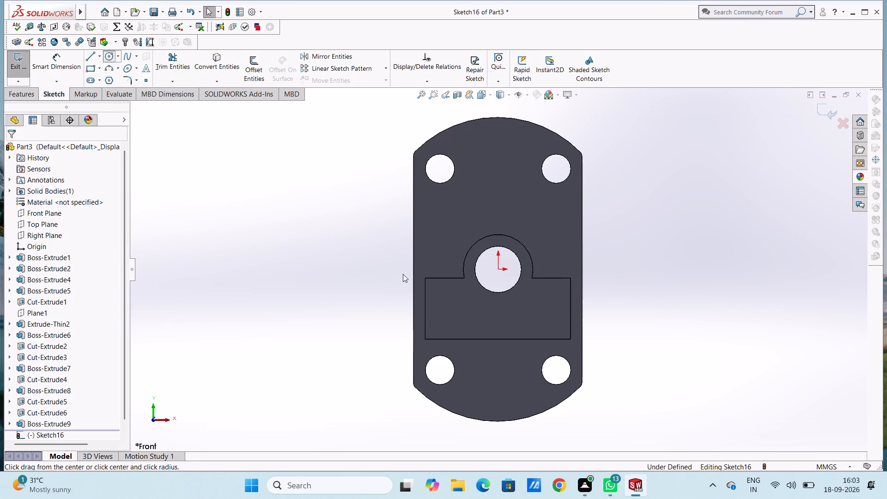
click(499, 268)
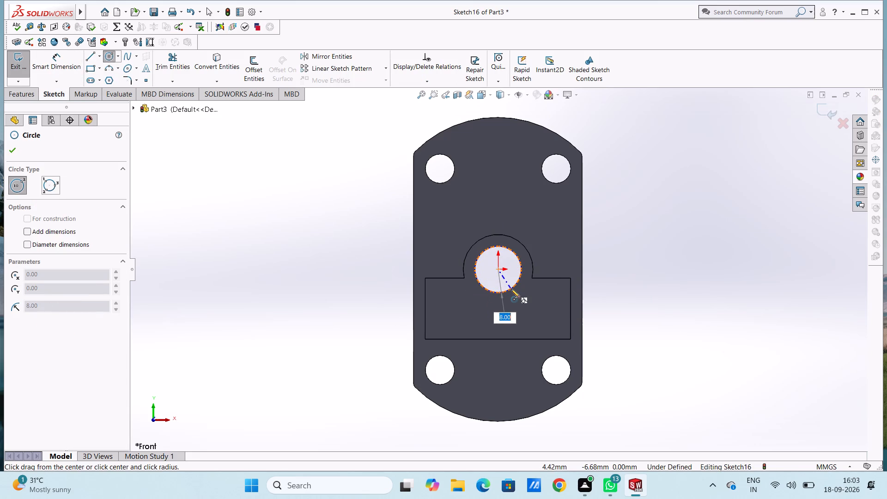
click(511, 289)
click(498, 268)
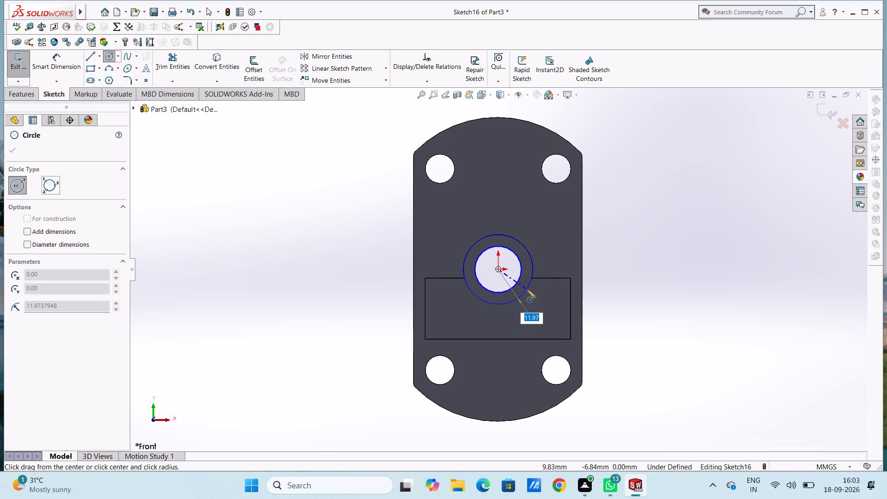
text(12)
key(Return)
key(Escape)
key(Escape)
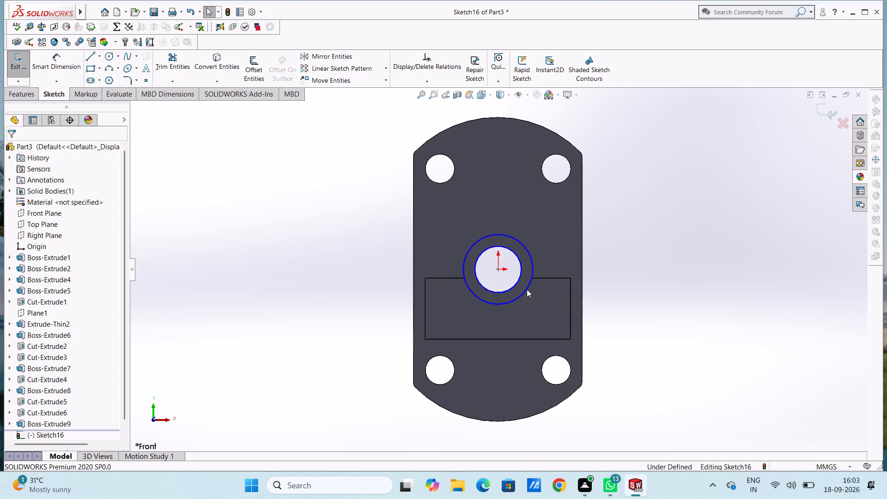
Dimension the outer circle with a 24 mm diameter and the inner circle with a 16 mm diameter.
click(66, 72)
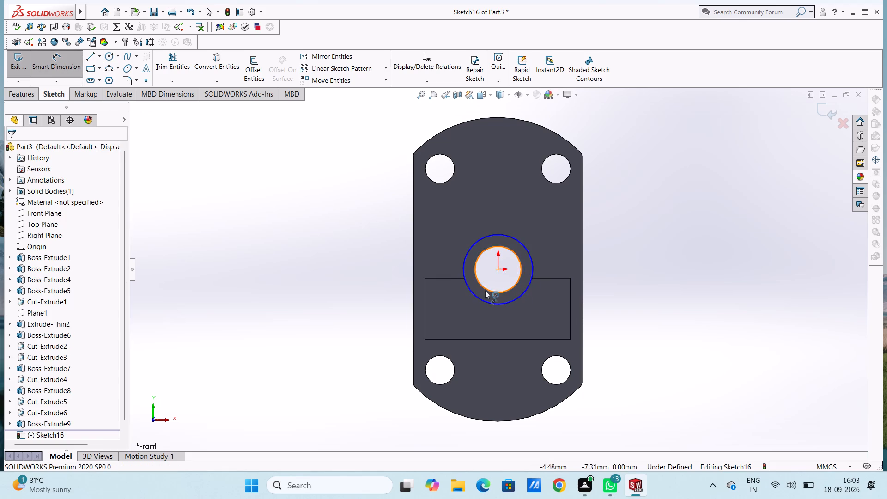
click(465, 284)
click(327, 207)
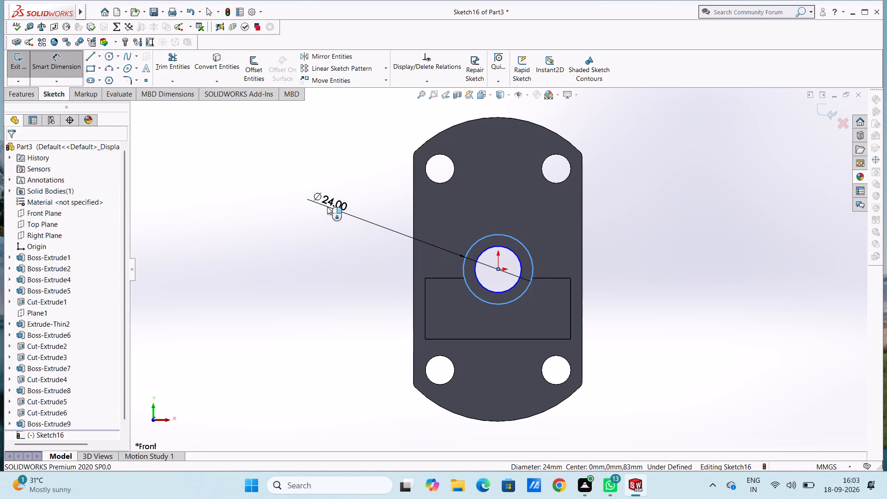
click(287, 196)
click(266, 210)
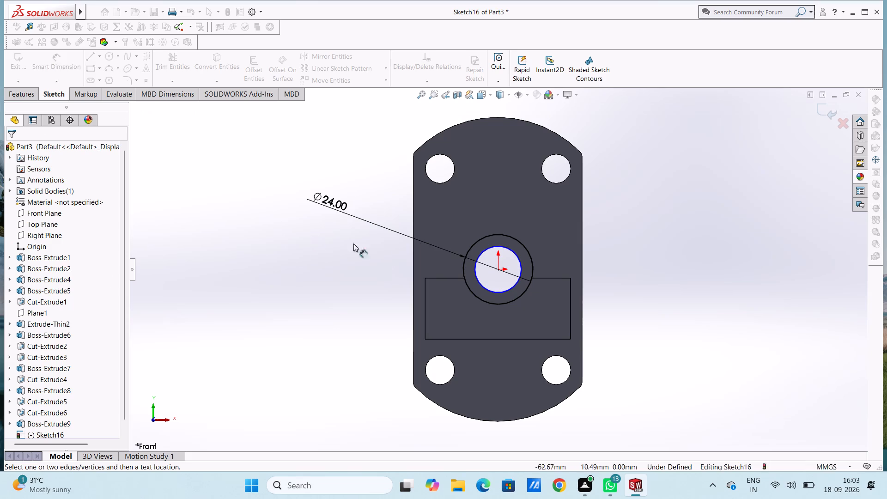
click(512, 249)
click(693, 187)
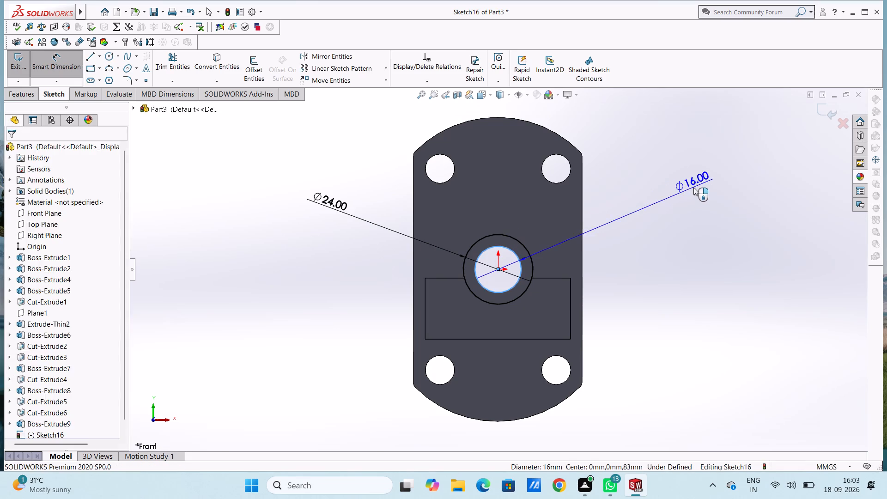
click(655, 176)
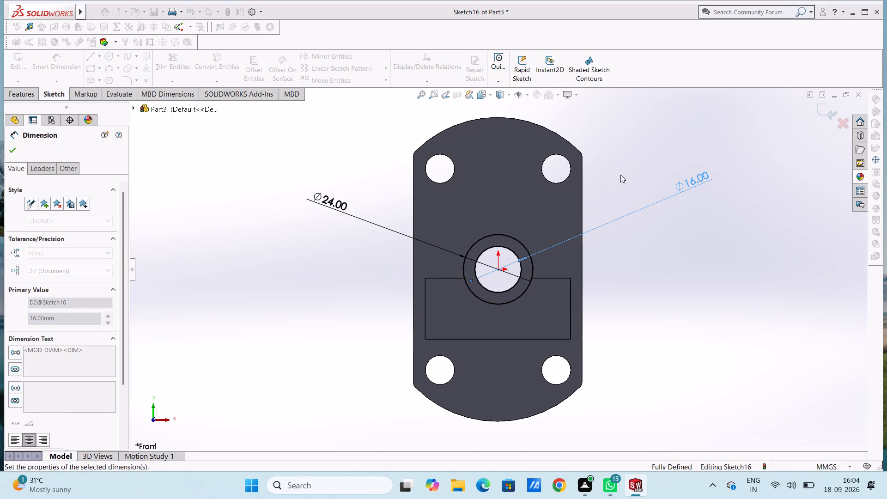
click(622, 176)
key(Escape)
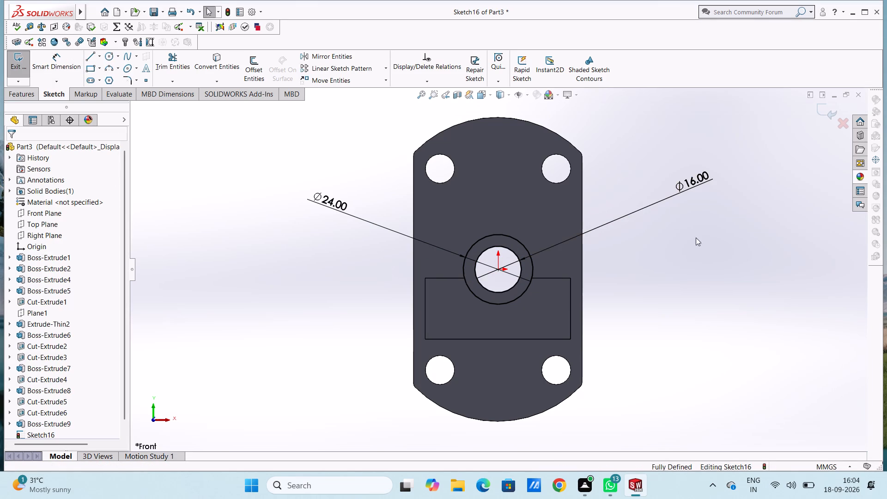
Boss-extrude the ring profile 14 mm blind outward from the tray's outer end face, with merged result.
middle_drag(724, 257, 704, 270)
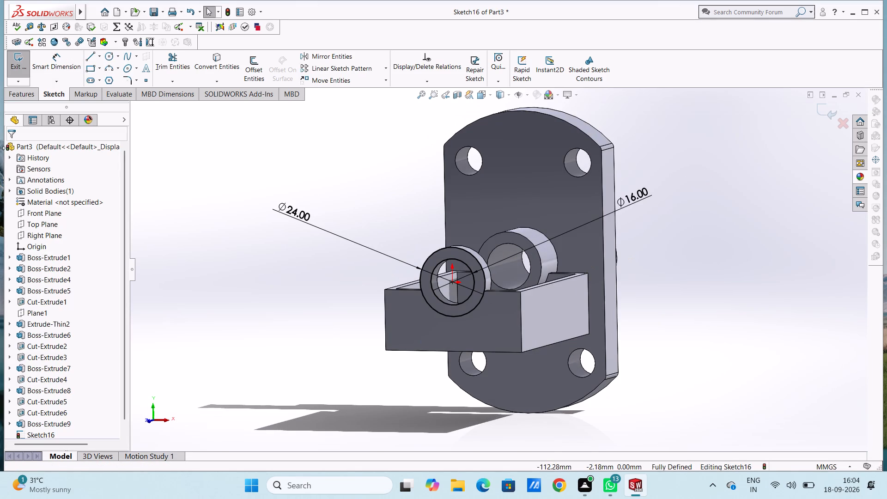
click(28, 92)
click(26, 71)
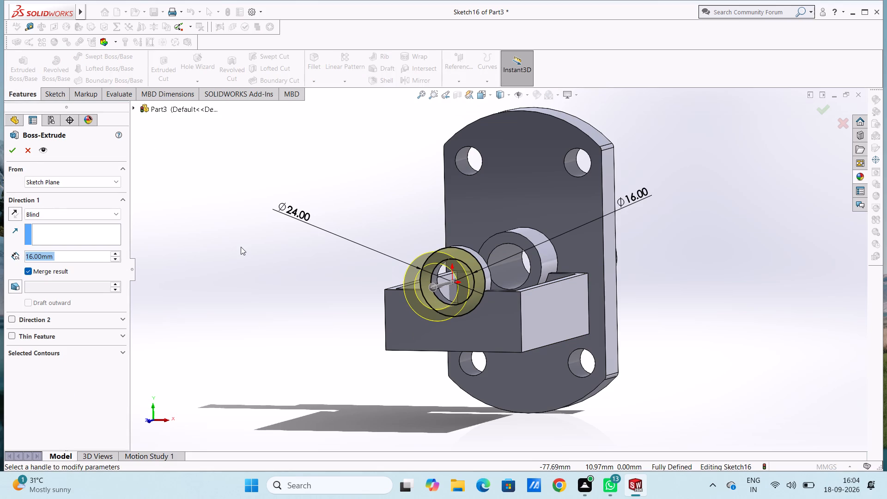
text(14)
key(Return)
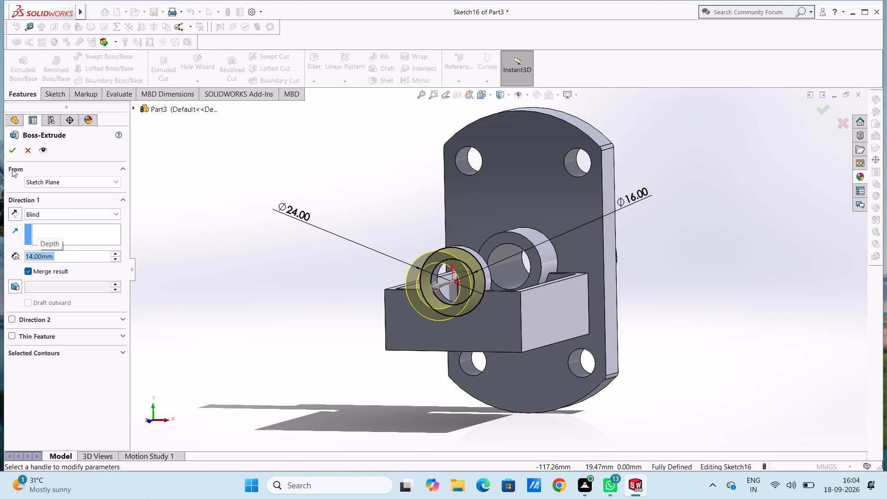
click(12, 151)
click(231, 227)
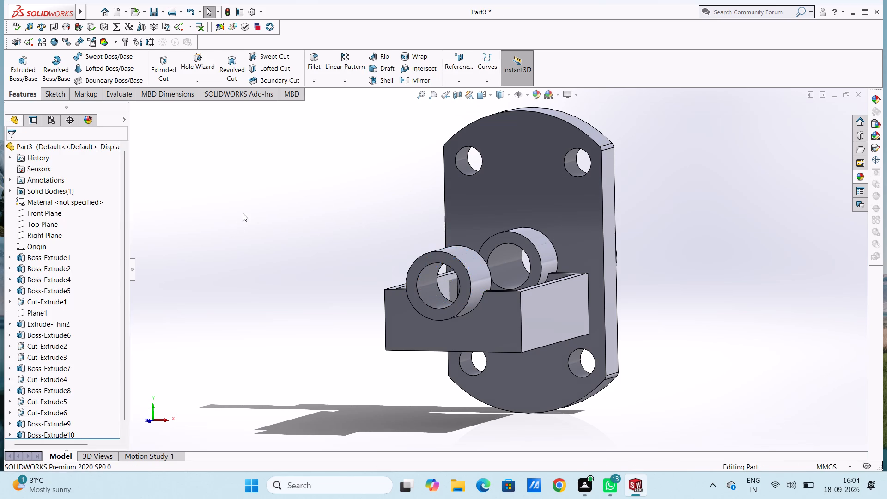
Fillet the tray's four outer vertical corner edges with a symmetric 4 mm radius.
middle_drag(245, 208, 265, 357)
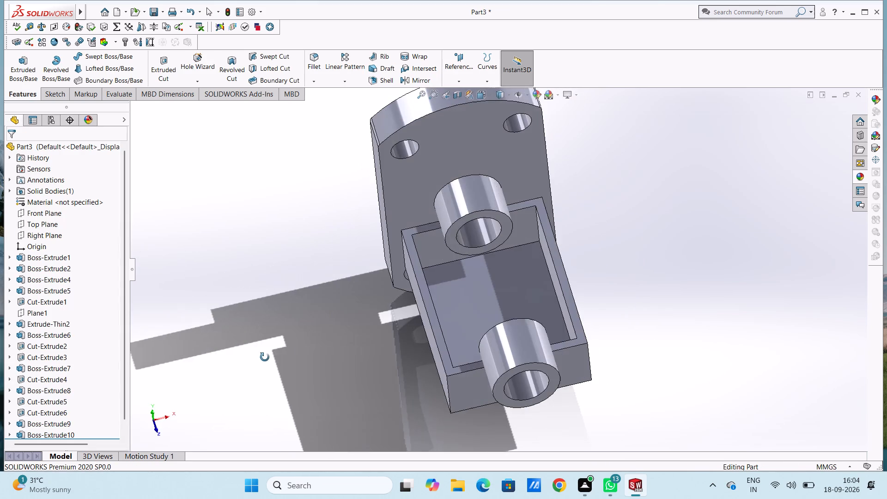
middle_drag(265, 357, 276, 331)
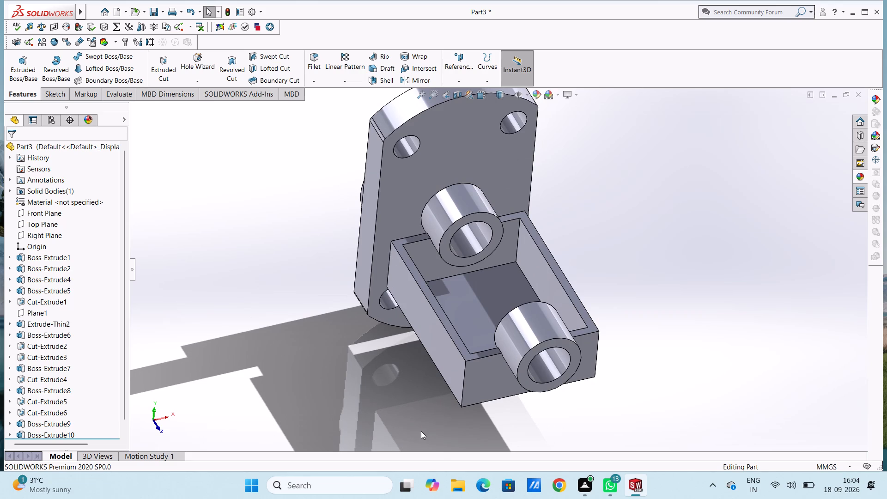
scroll(488, 458, down, 1)
scroll(530, 462, down, 2)
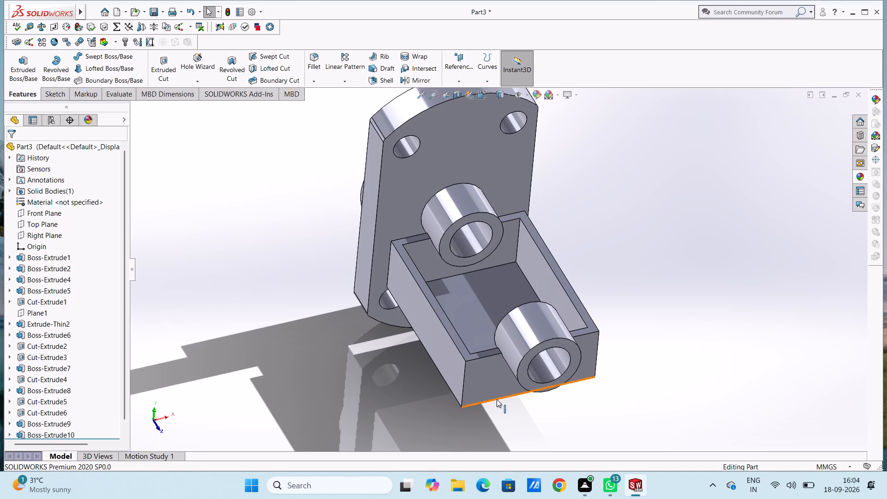
scroll(497, 399, down, 4)
click(315, 63)
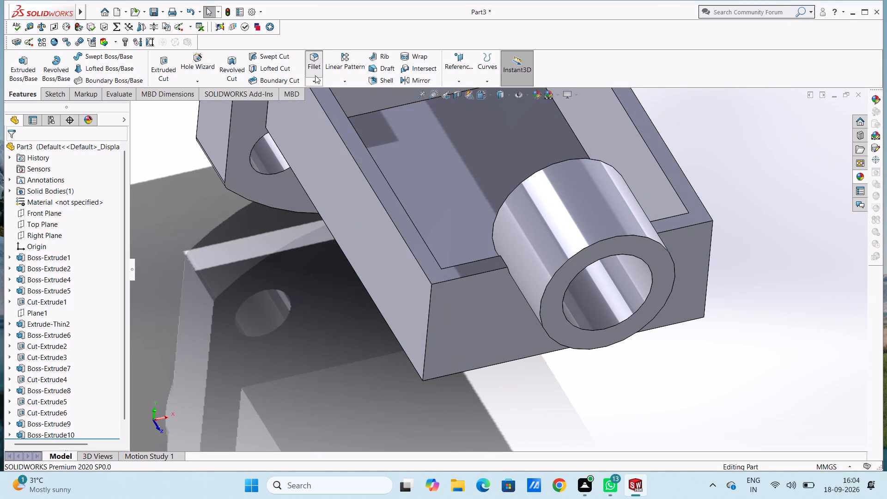
click(428, 316)
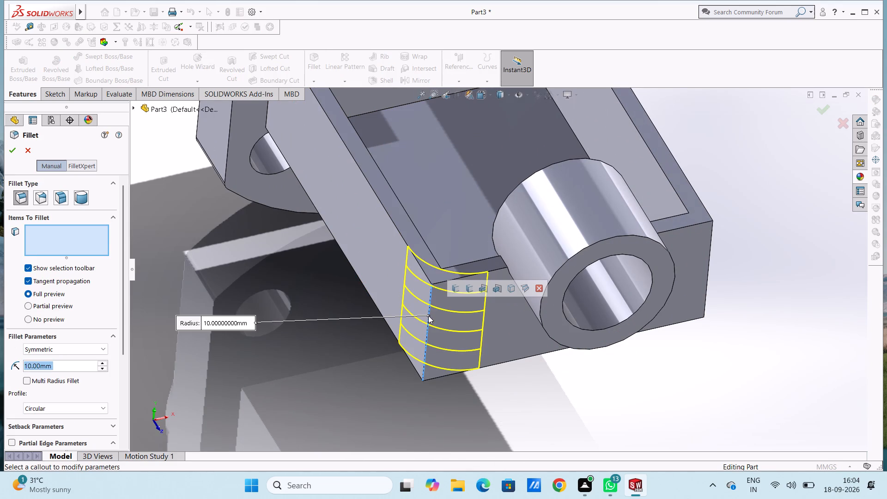
key(4)
key(Return)
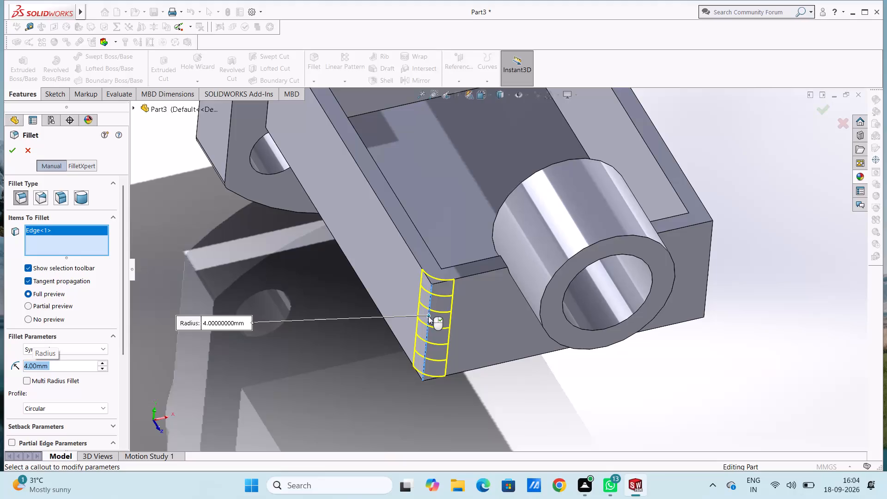
middle_drag(787, 291, 706, 328)
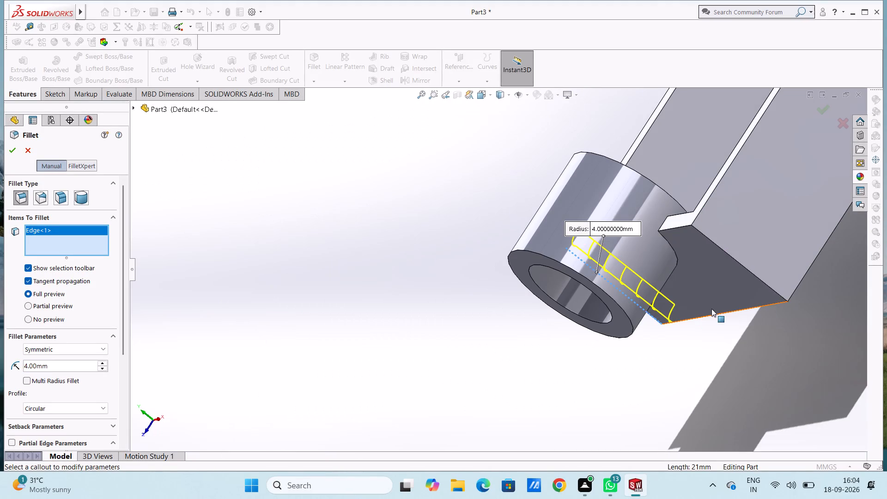
click(720, 247)
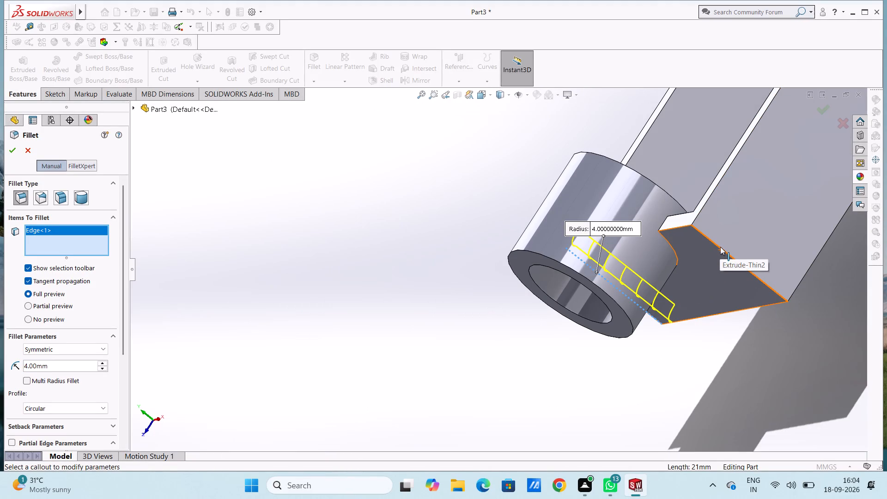
scroll(727, 256, up, 4)
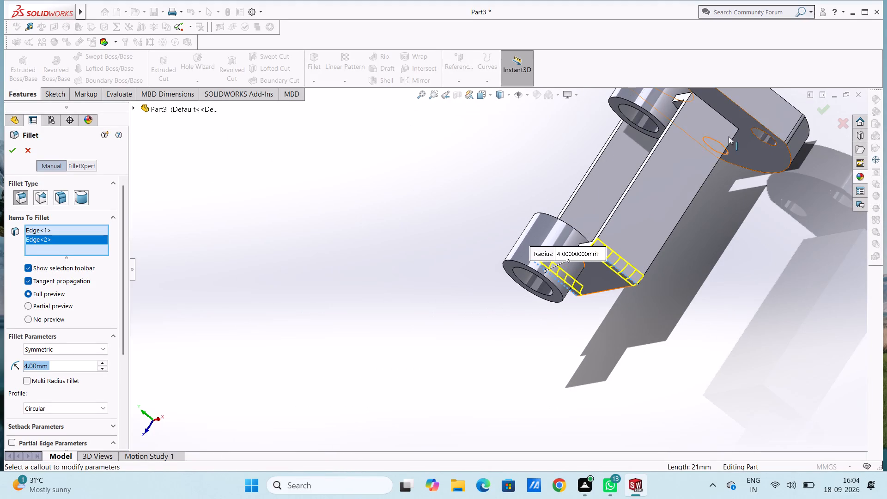
scroll(743, 105, down, 3)
scroll(627, 146, down, 2)
middle_drag(638, 128, 639, 134)
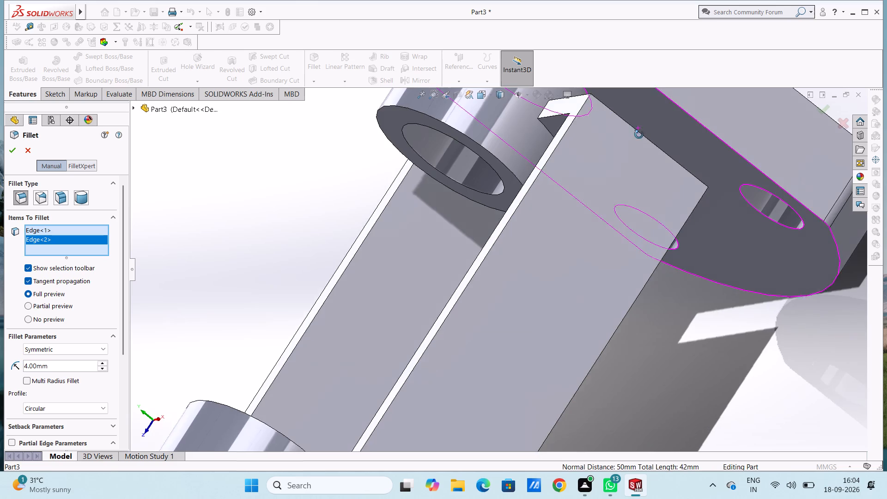
middle_drag(639, 134, 623, 176)
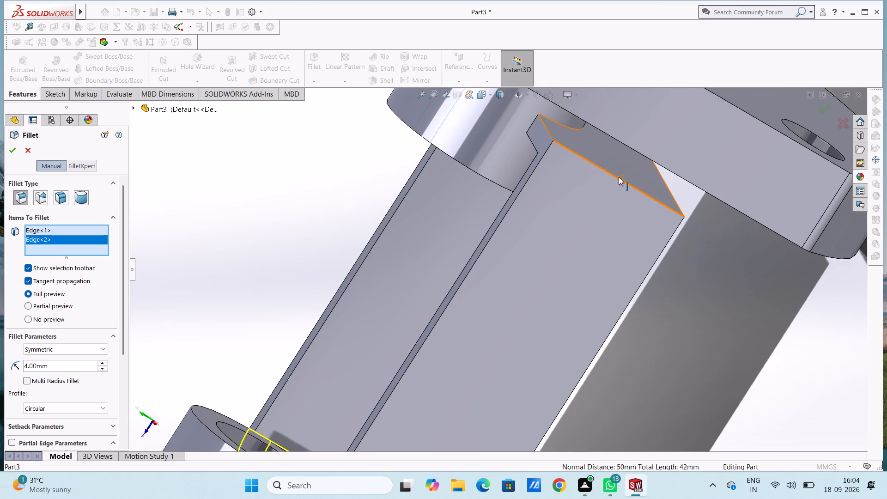
click(618, 176)
middle_drag(636, 300, 694, 319)
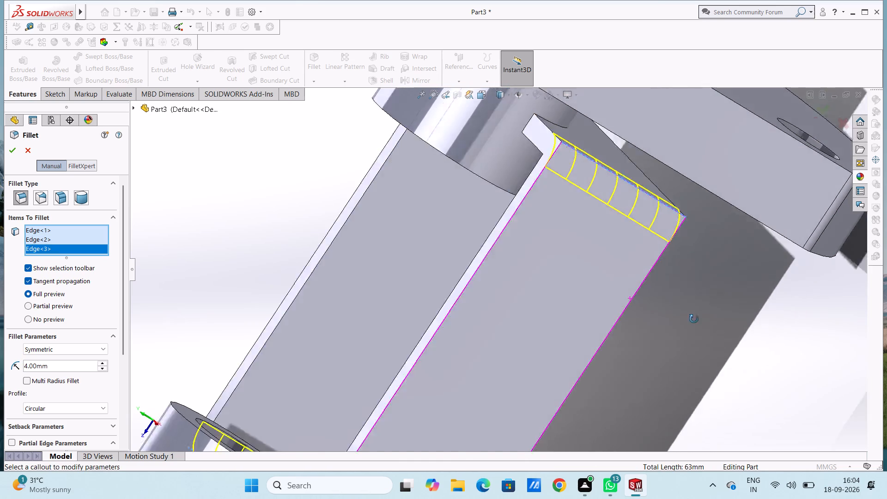
middle_drag(694, 319, 786, 383)
scroll(787, 377, up, 1)
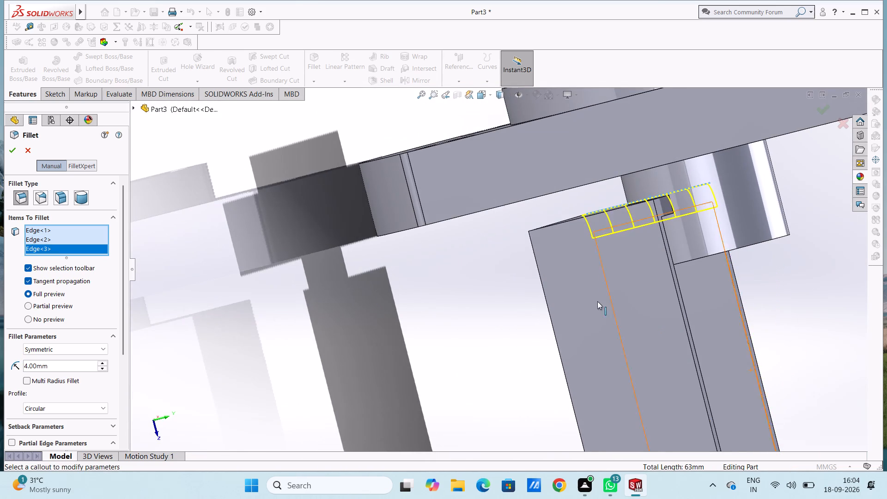
middle_drag(487, 245, 468, 265)
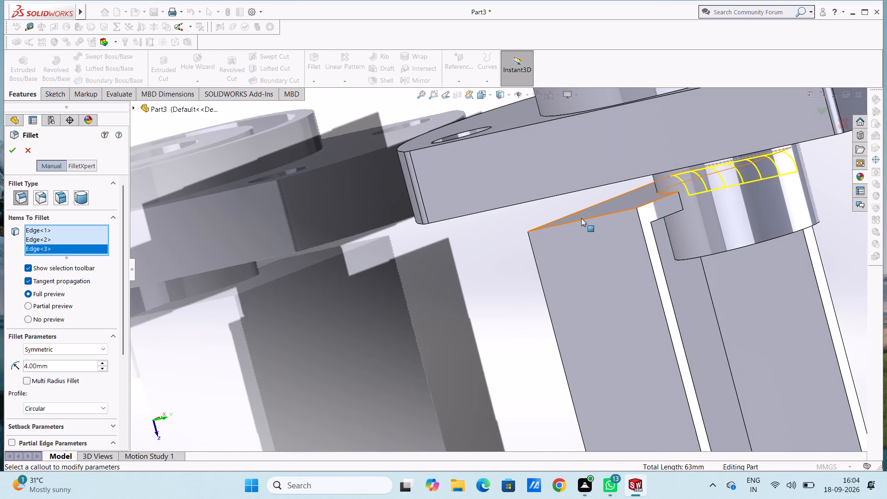
click(582, 220)
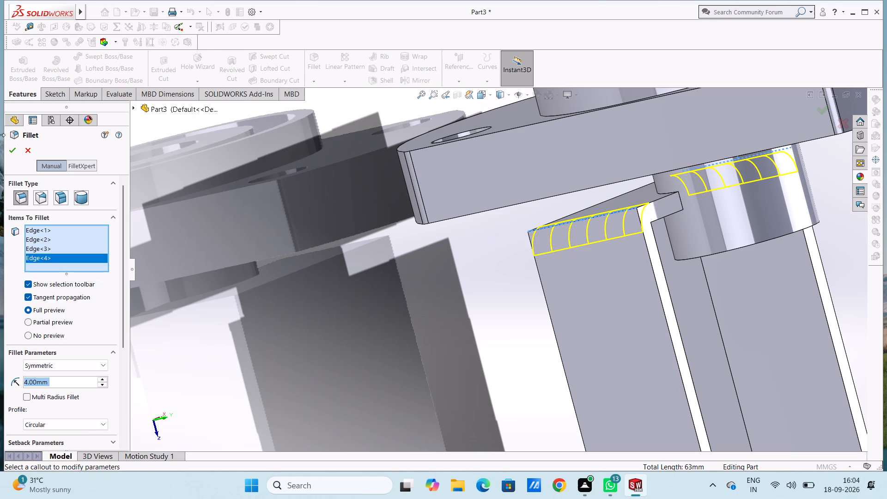
click(10, 151)
Fillet the outer edges of the tray's open rim on both sides with a symmetric 4 mm radius and tangent propagation.
scroll(243, 268, up, 4)
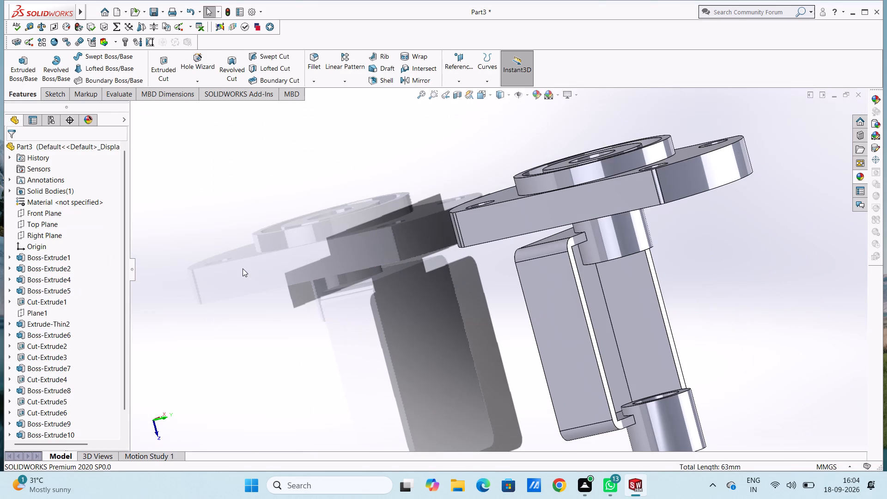
middle_drag(426, 312, 379, 317)
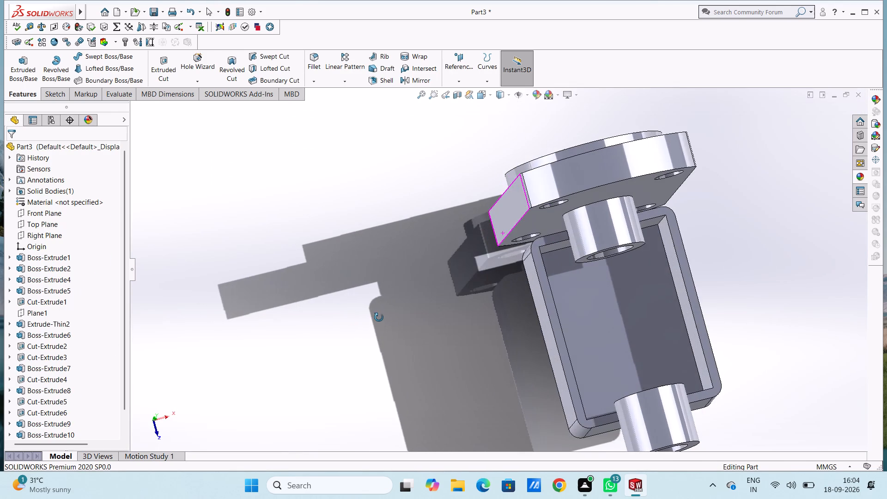
middle_drag(379, 317, 392, 309)
scroll(392, 309, up, 1)
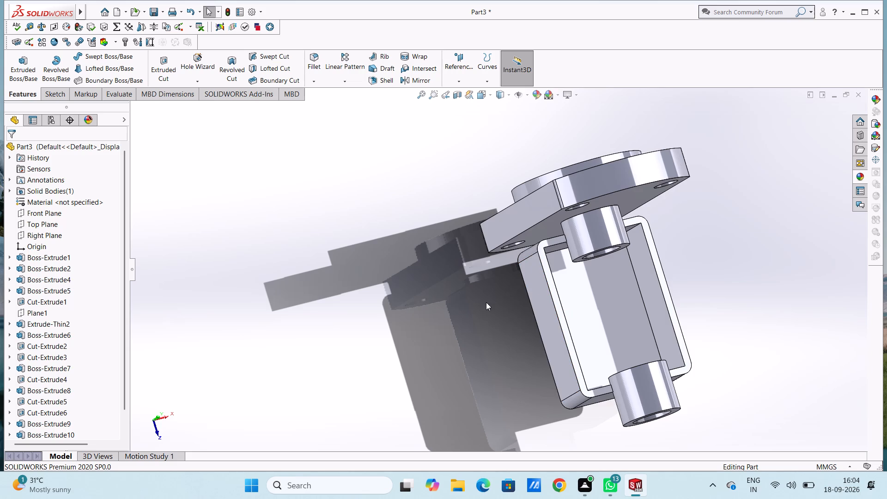
middle_drag(520, 340, 525, 334)
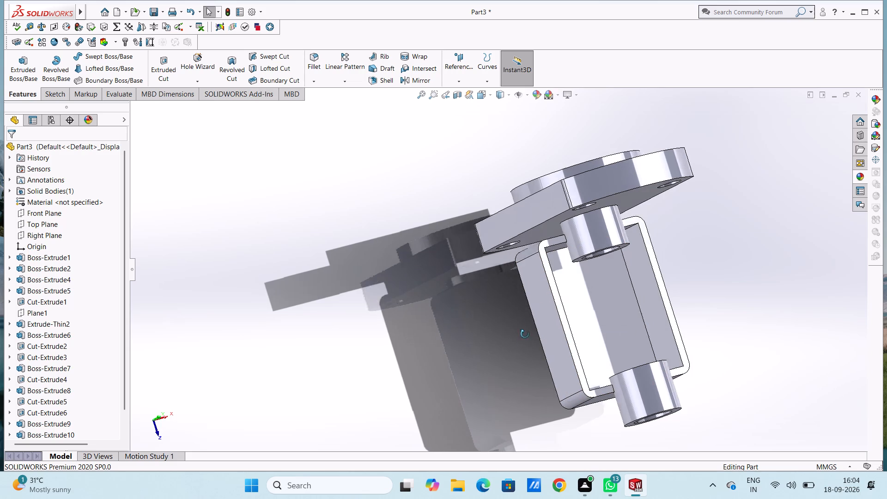
middle_drag(525, 334, 528, 290)
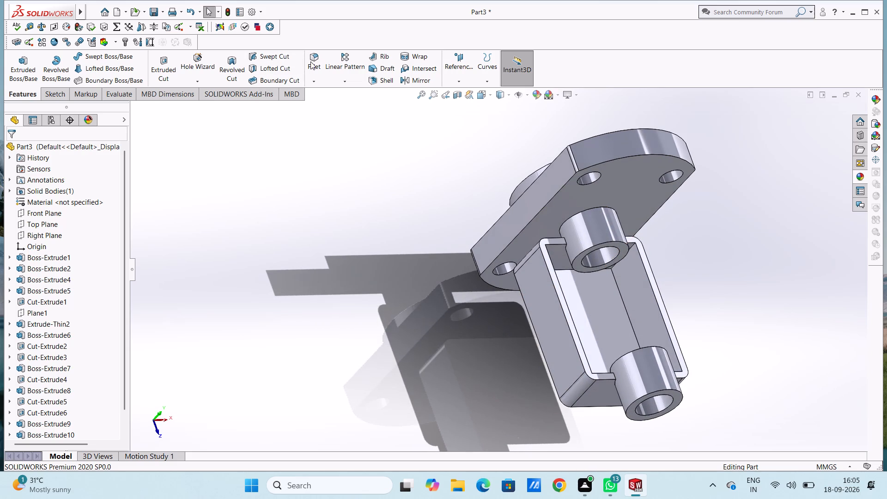
click(313, 63)
scroll(578, 287, down, 4)
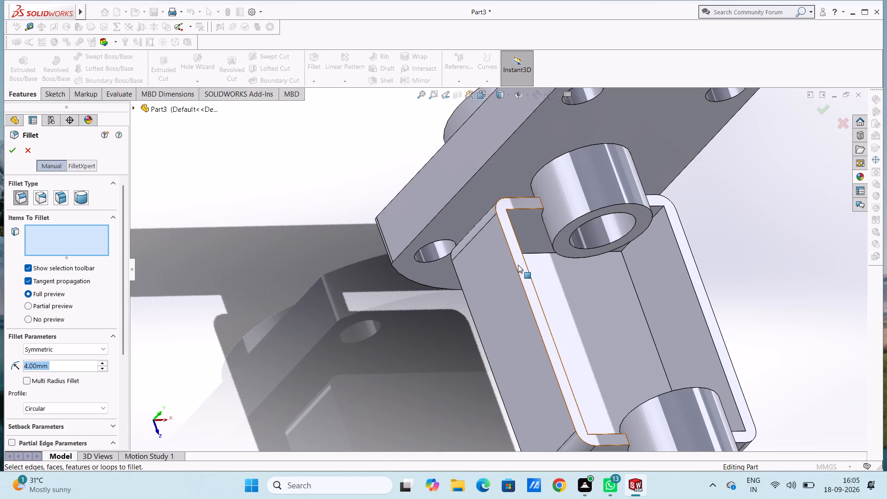
click(516, 270)
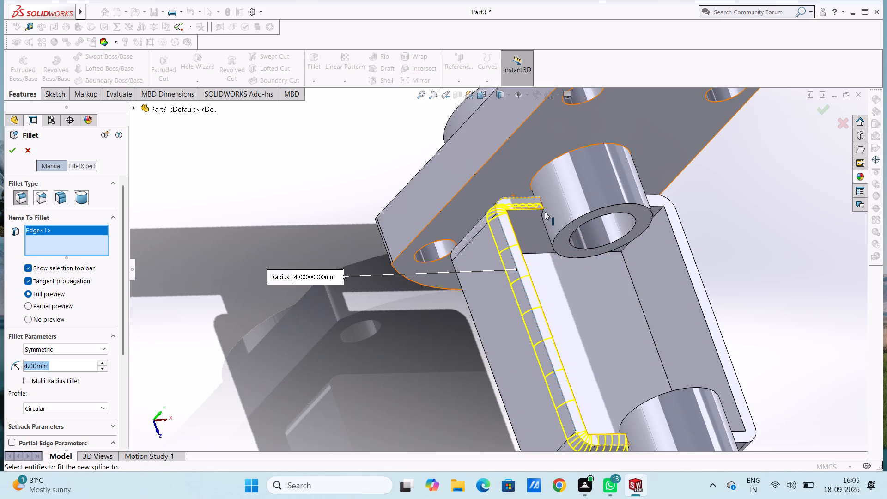
click(651, 194)
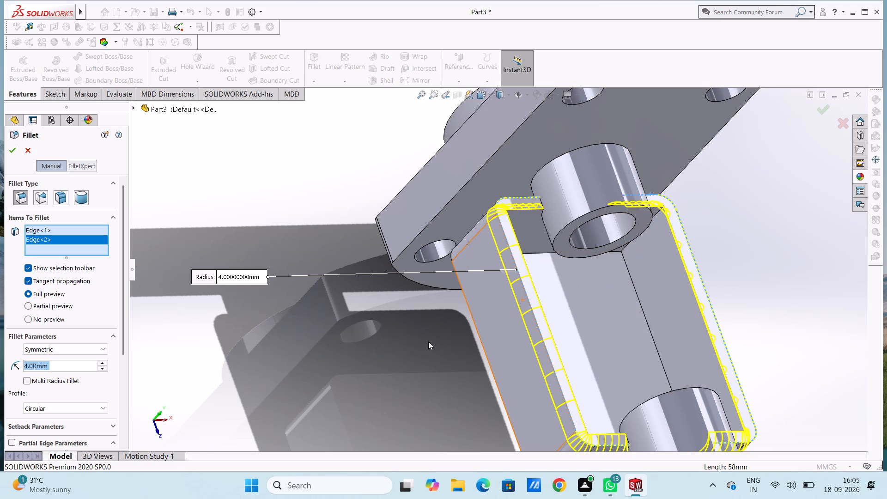
middle_drag(389, 353, 343, 329)
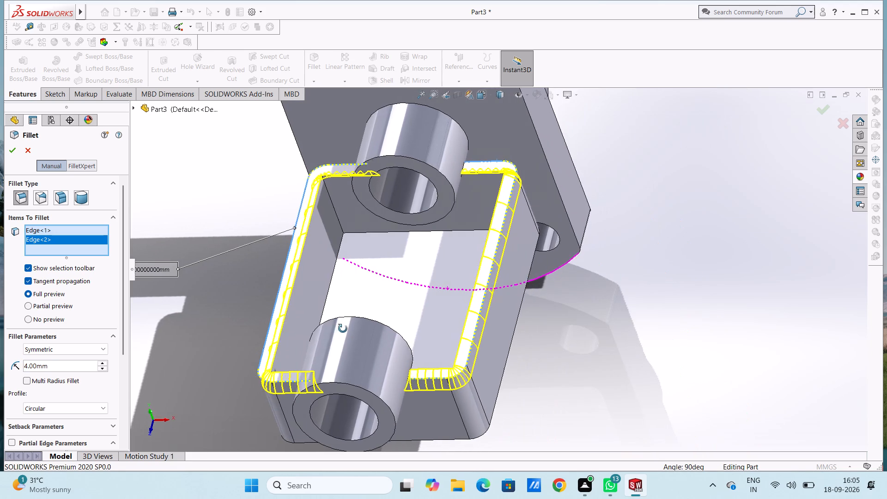
middle_drag(343, 329, 348, 334)
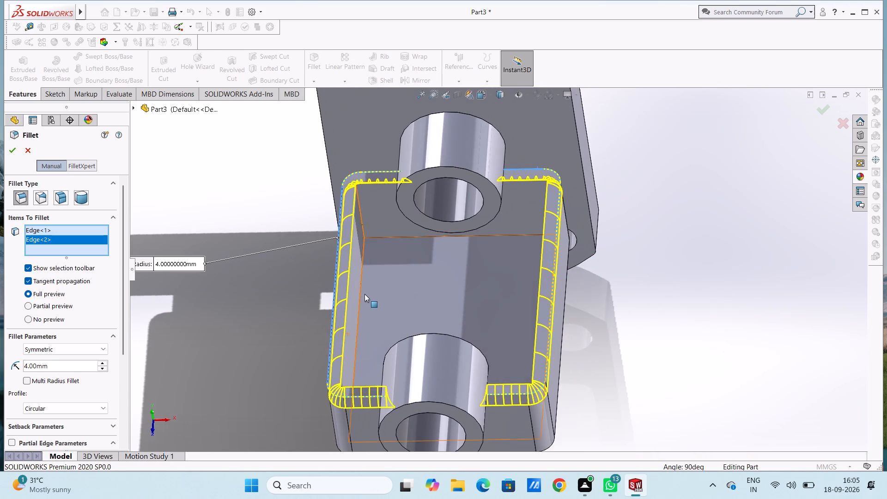
scroll(367, 295, down, 5)
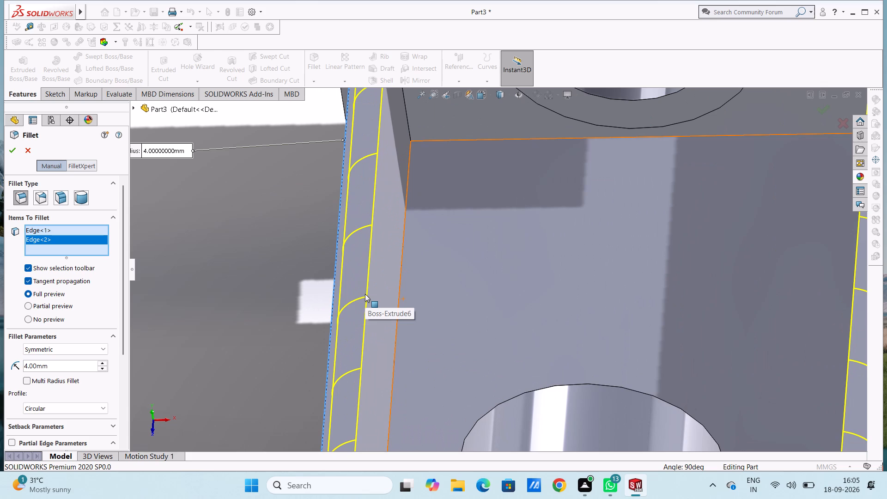
click(11, 153)
Fillet the six inner edges of the tray's open rim, including the short segments beside the bearing rings, with a symmetric 1 mm radius.
scroll(164, 246, up, 4)
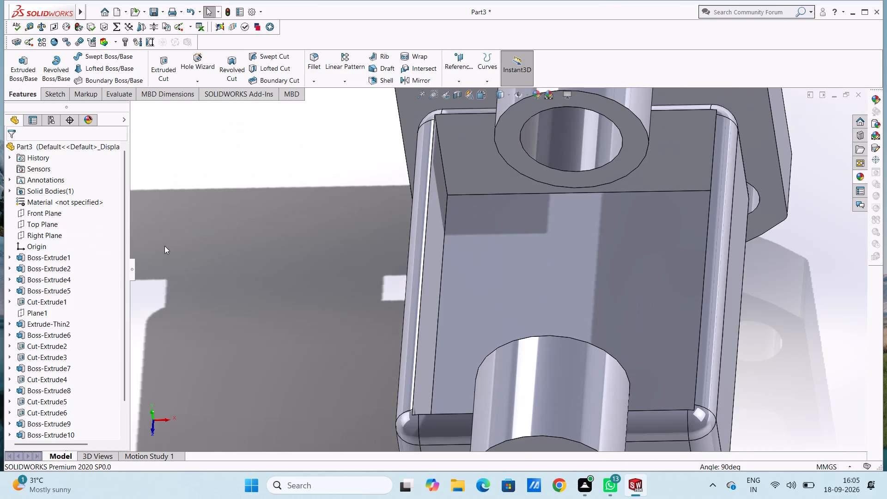
scroll(164, 246, up, 2)
middle_drag(185, 256, 237, 266)
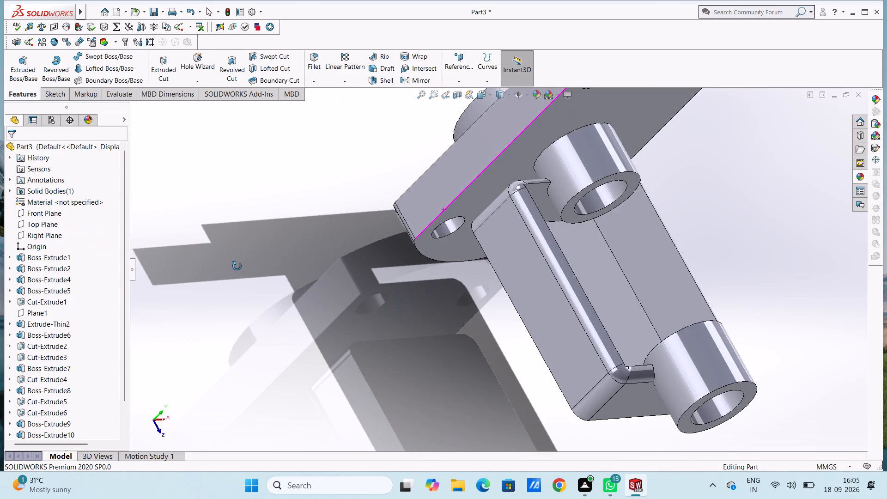
middle_drag(237, 266, 148, 278)
scroll(335, 196, down, 3)
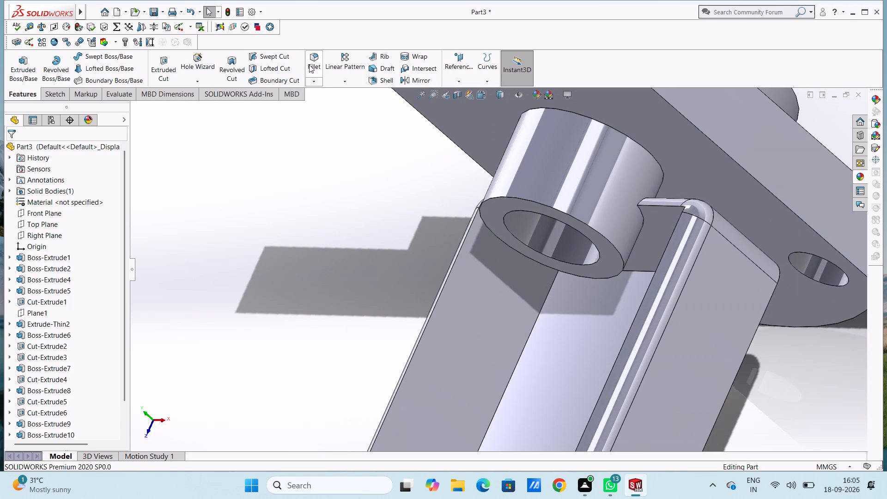
click(308, 61)
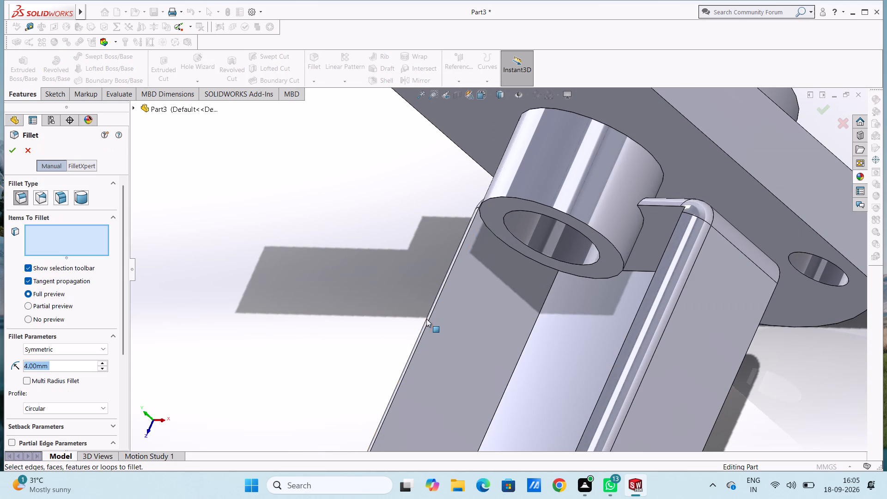
click(427, 321)
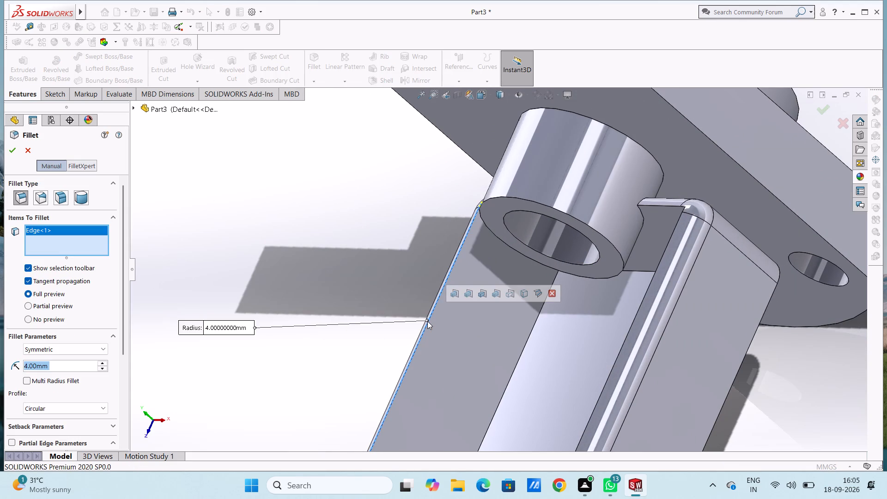
key(2)
key(Return)
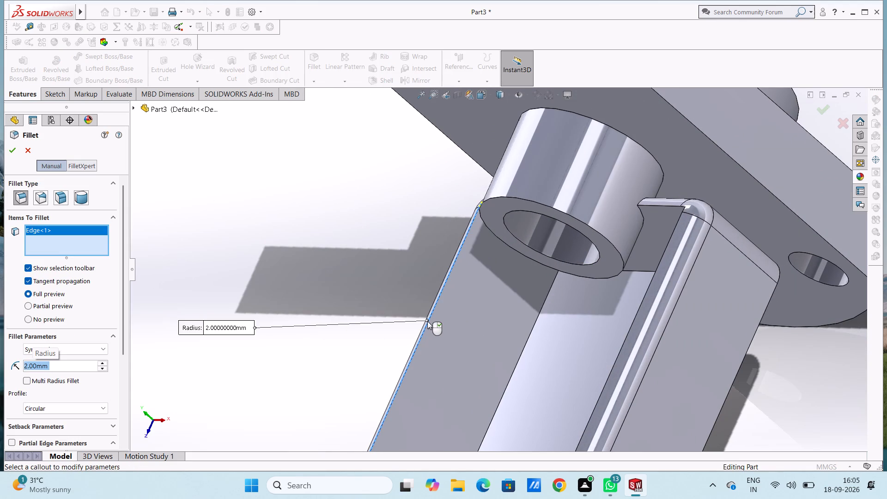
key(1)
key(Return)
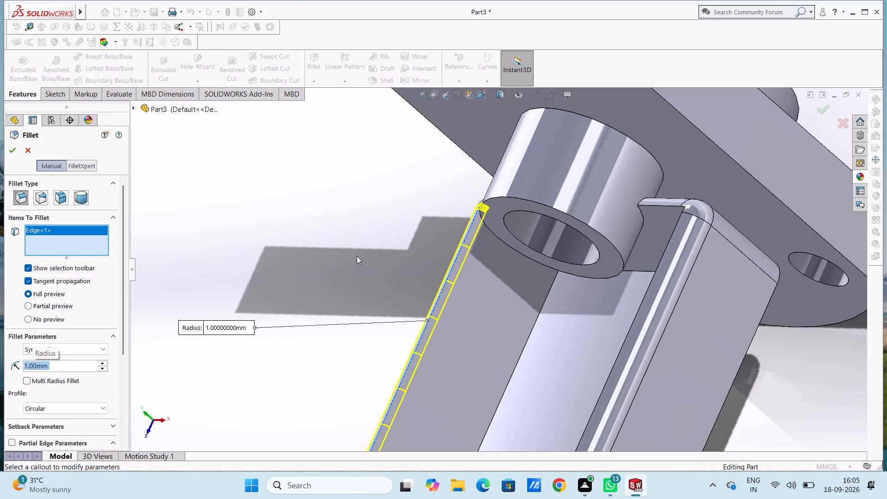
middle_drag(358, 249, 409, 264)
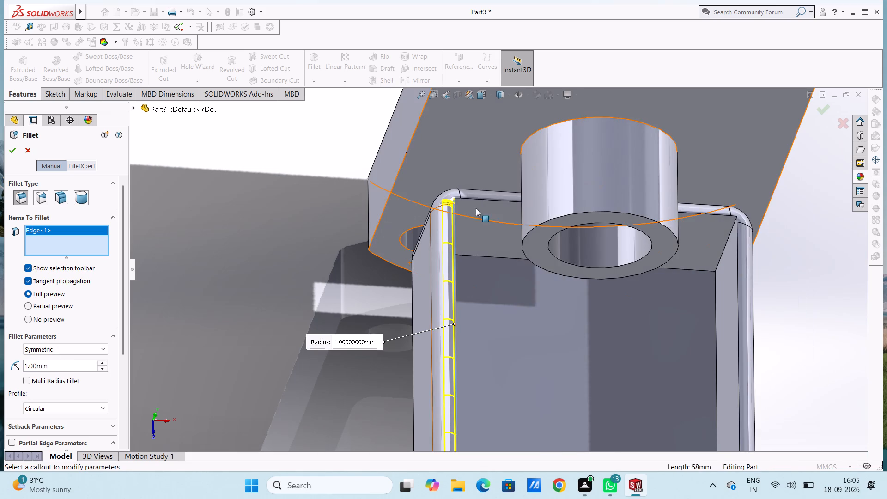
click(484, 200)
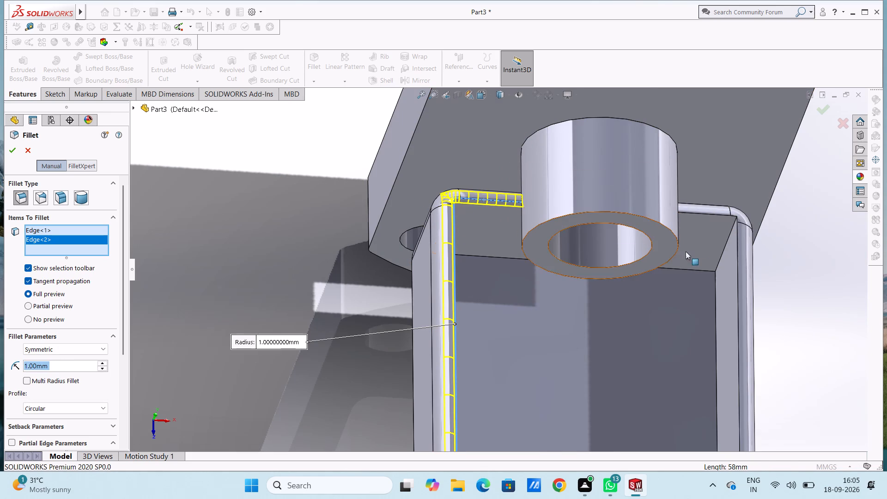
click(702, 213)
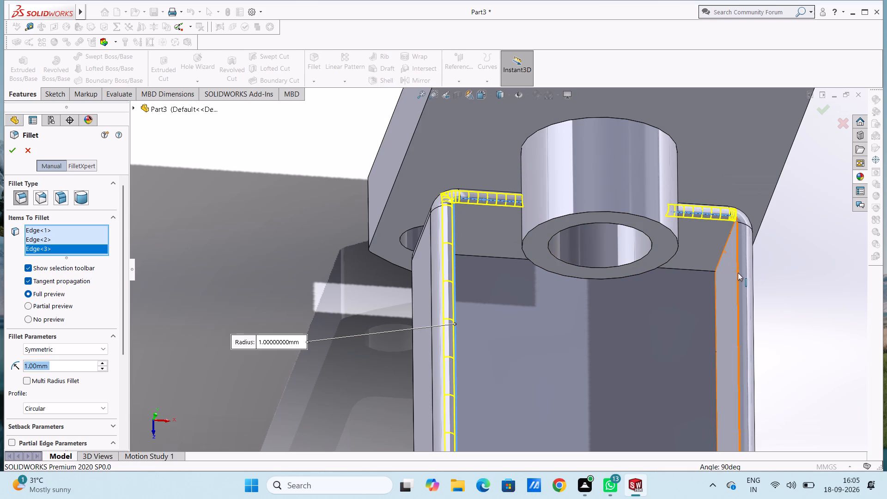
click(738, 273)
scroll(706, 316, up, 4)
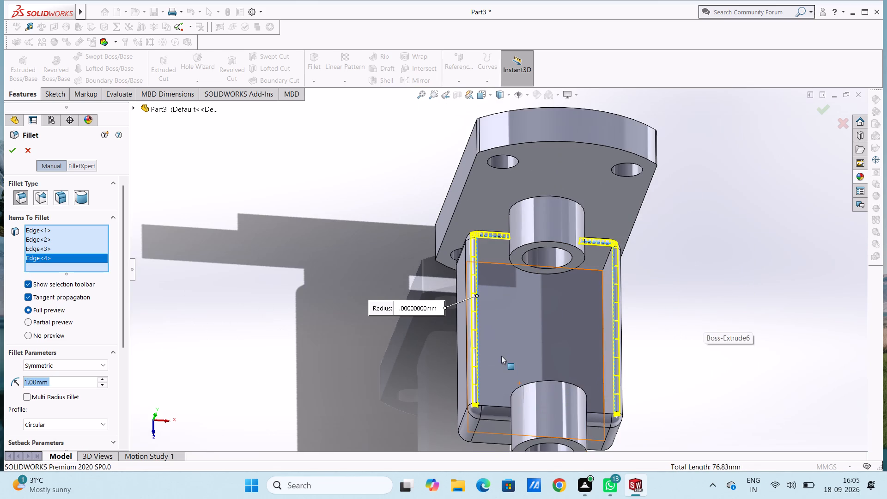
middle_drag(501, 356, 482, 375)
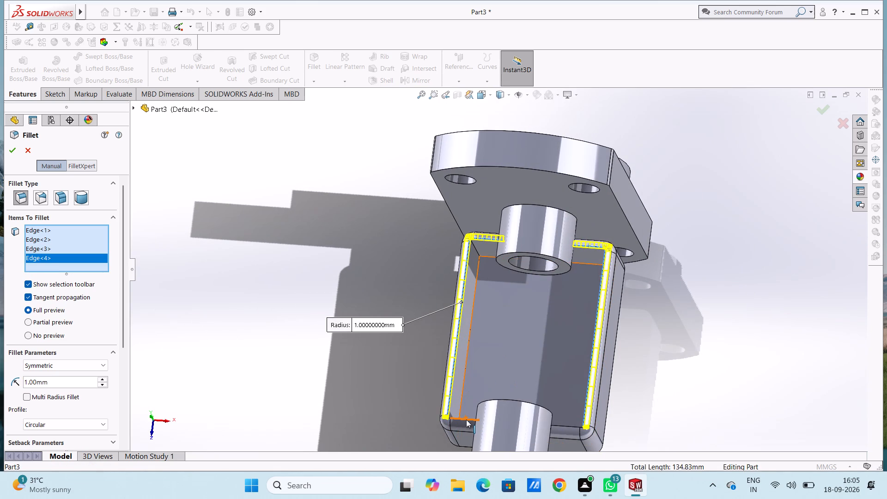
click(466, 420)
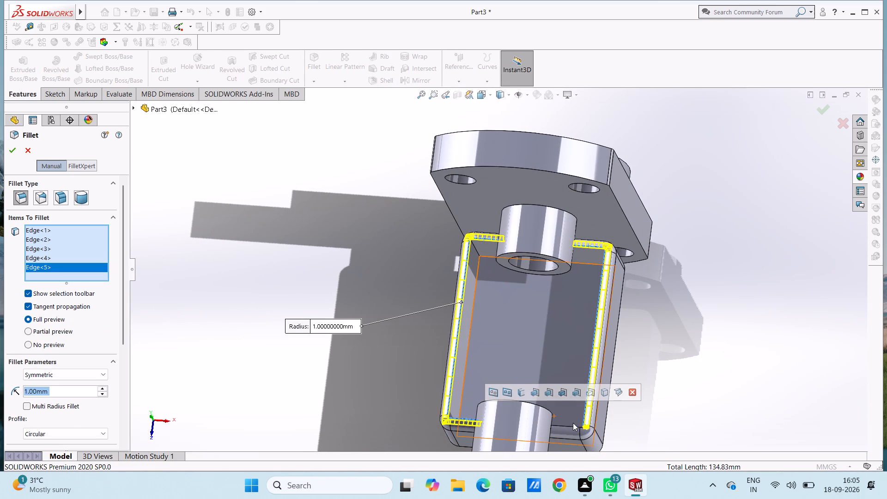
click(571, 426)
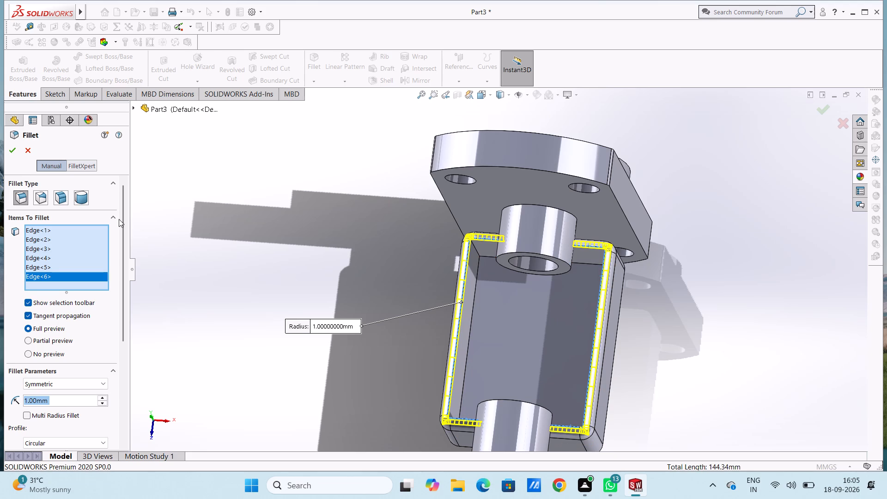
click(13, 152)
click(252, 232)
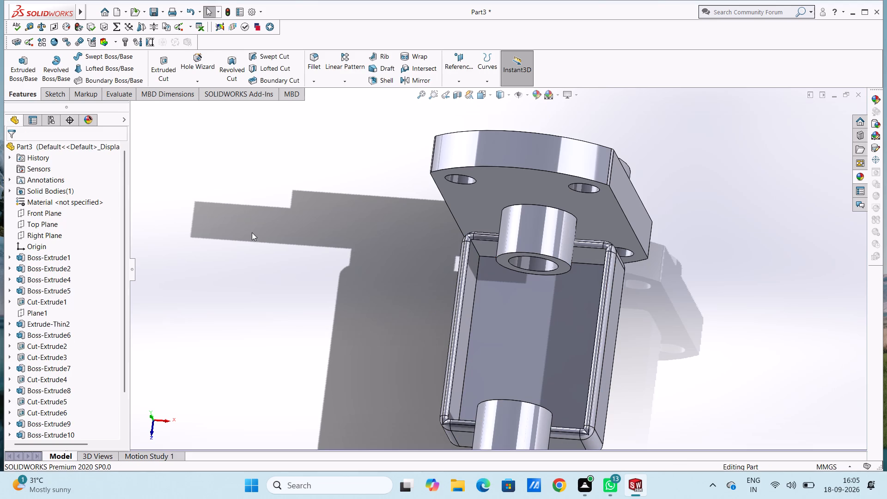
Fillet the flange plate's edges with a 1 mm radius by selecting its upper arc face, with tangent propagation.
key(ctrl+7)
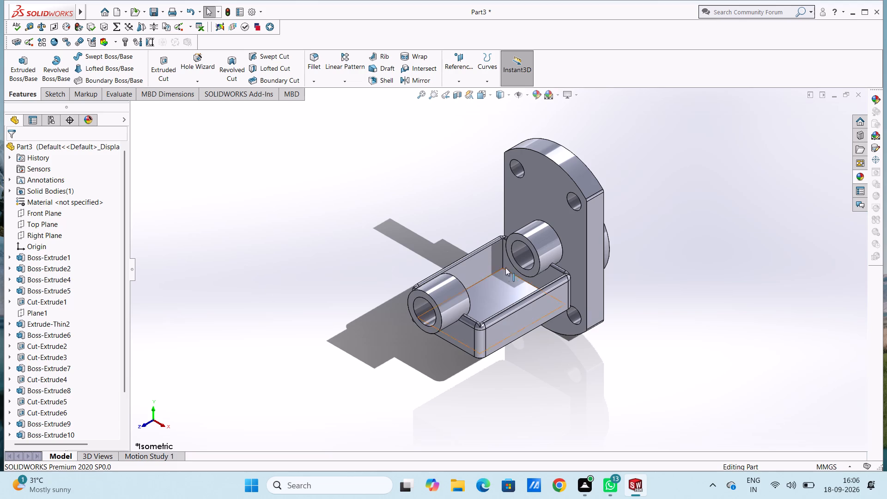
scroll(519, 138, down, 3)
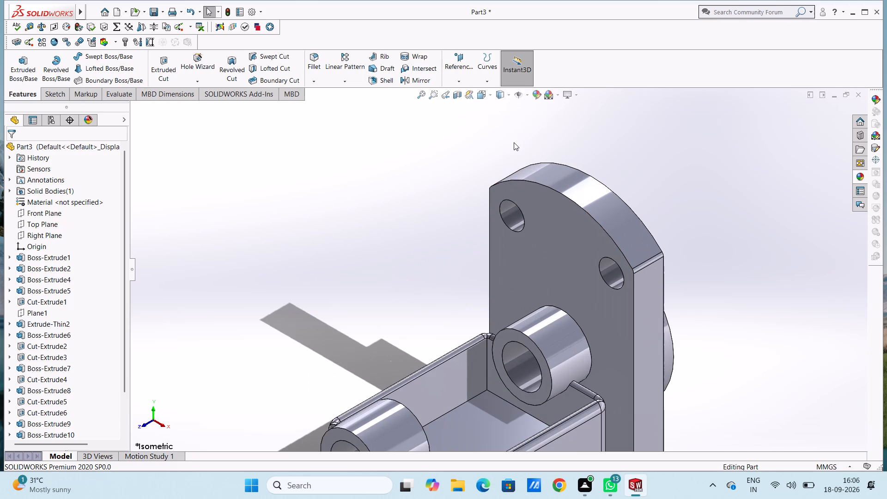
click(315, 58)
click(559, 190)
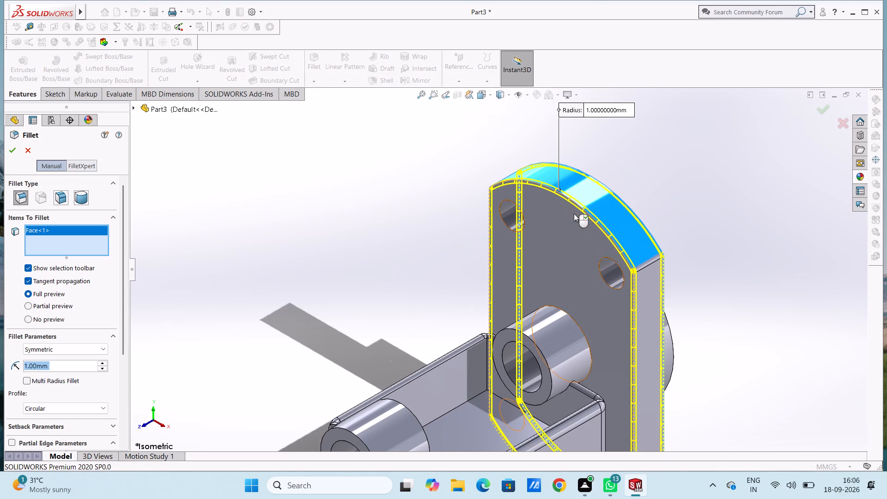
click(14, 147)
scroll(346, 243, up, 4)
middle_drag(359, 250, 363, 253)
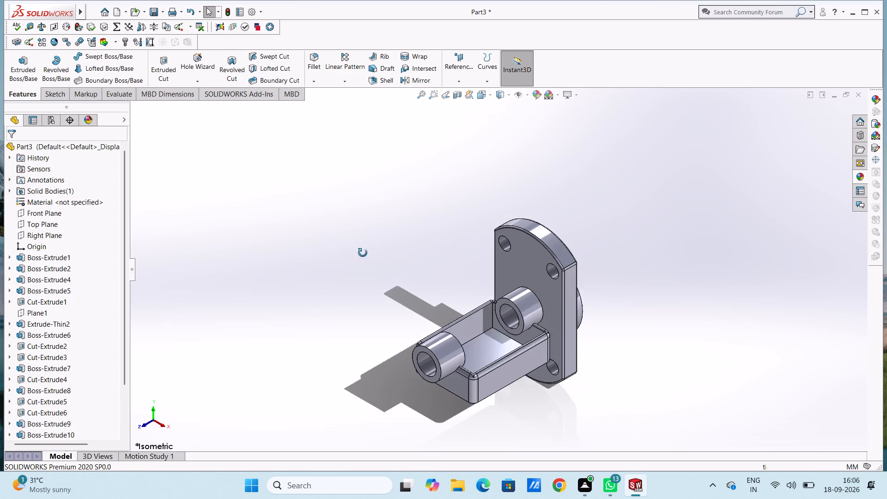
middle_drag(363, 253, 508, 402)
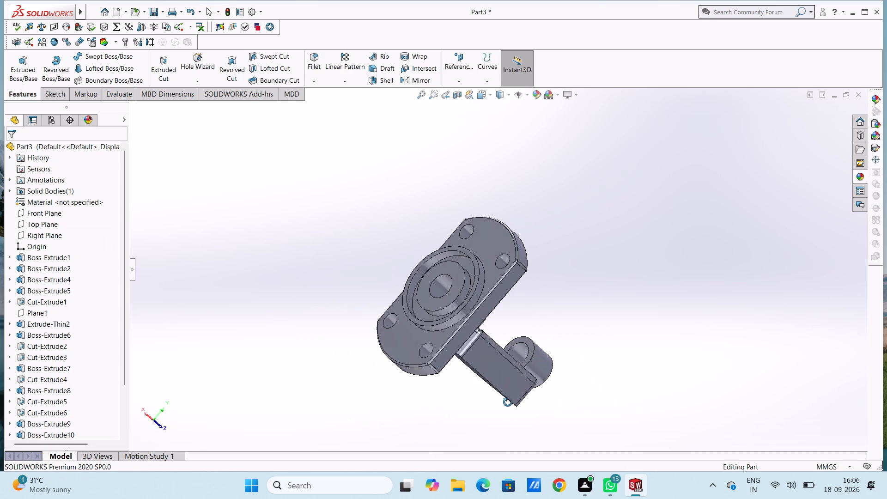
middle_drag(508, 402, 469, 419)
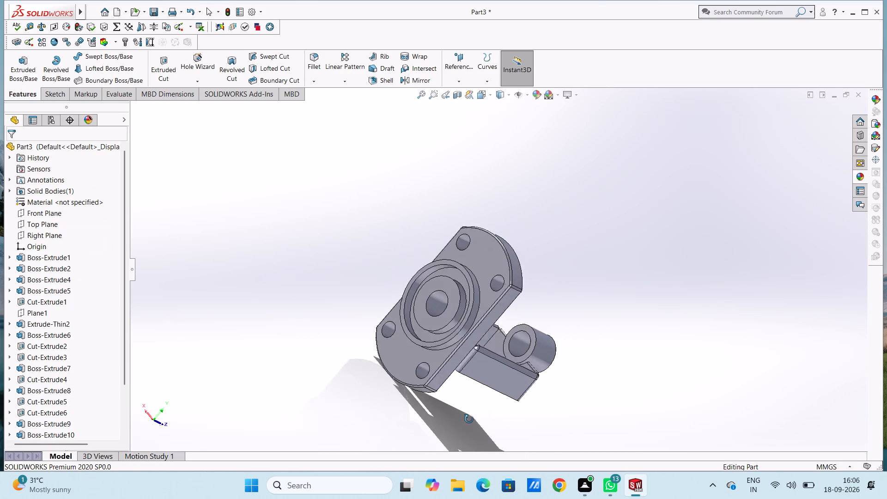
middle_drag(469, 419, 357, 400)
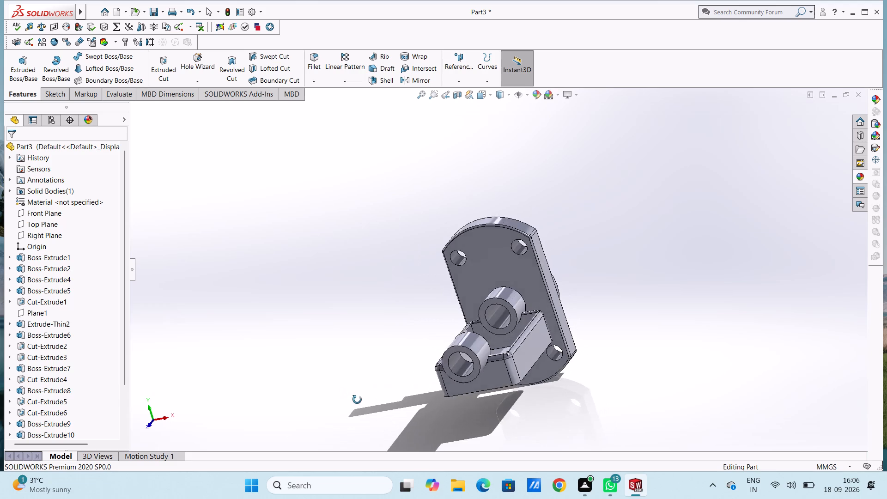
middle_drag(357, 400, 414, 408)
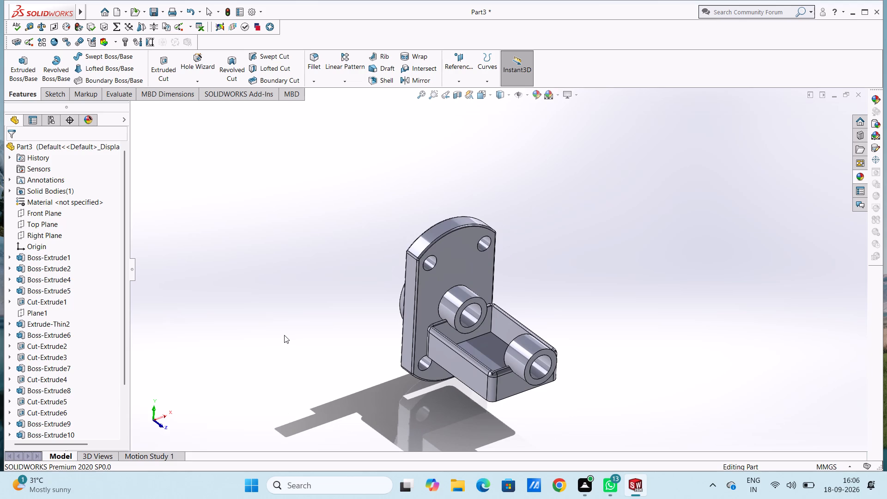
Create a reference plane parallel to the Top Plane, offset 12 mm above it.
middle_drag(284, 335, 243, 295)
scroll(243, 295, up, 1)
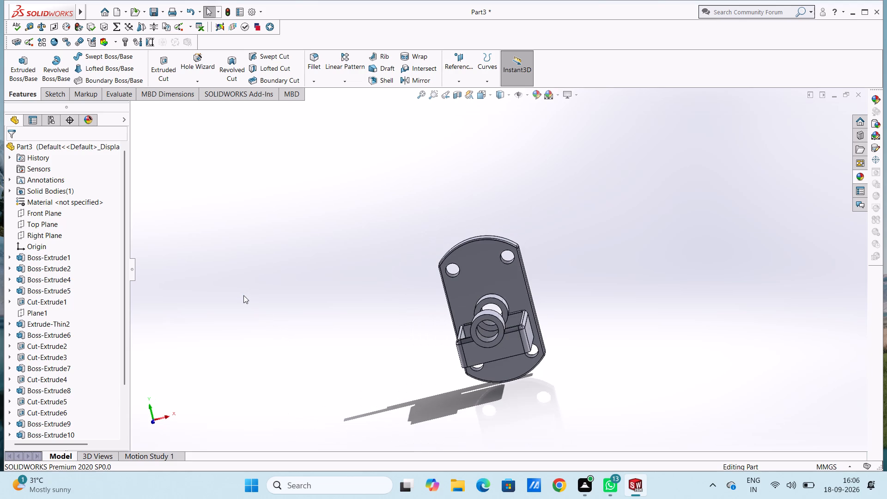
key(ctrl+1)
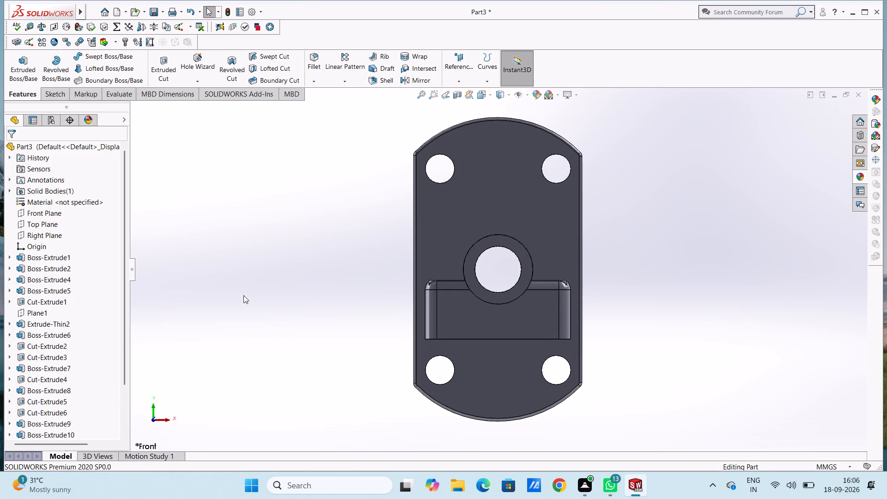
click(464, 61)
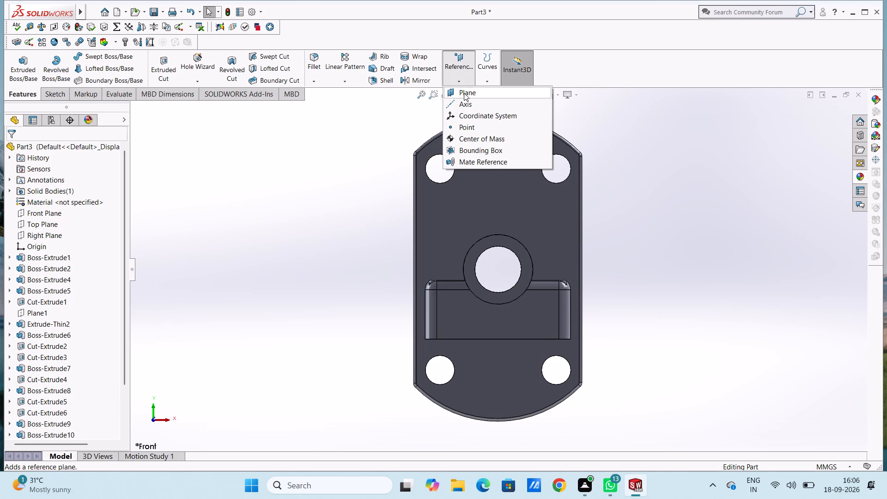
click(464, 93)
click(157, 109)
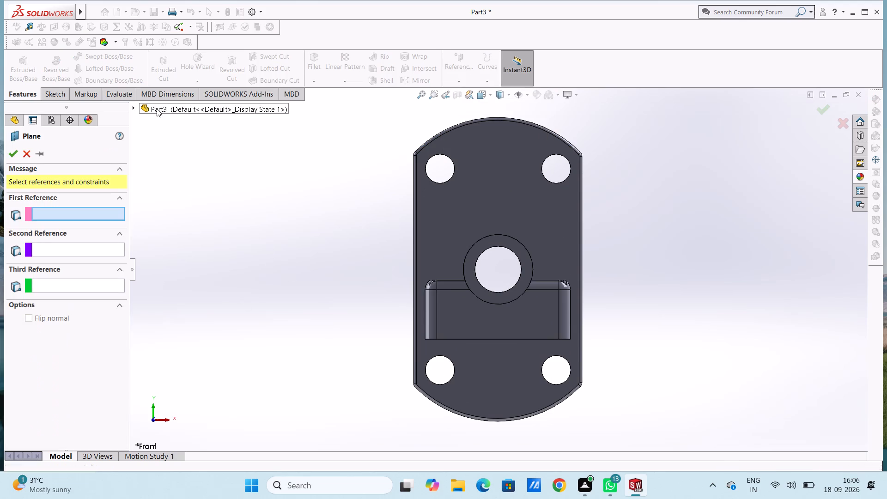
click(177, 186)
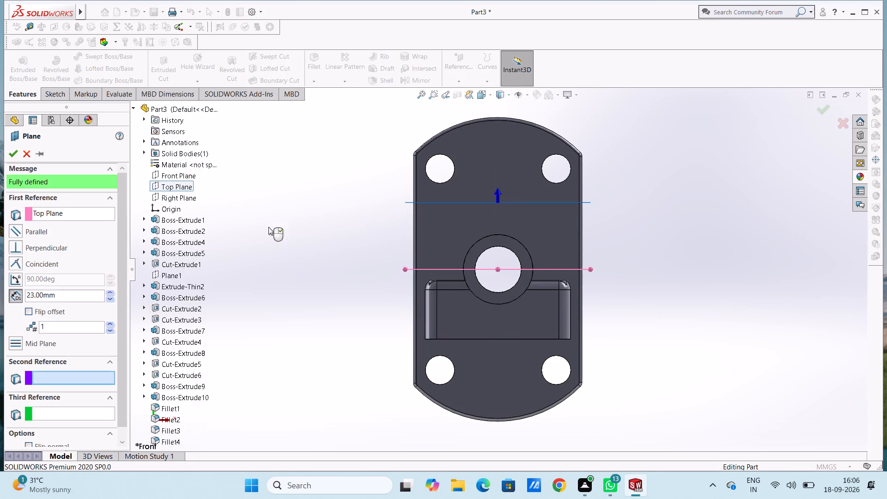
double_click(67, 295)
text(12)
key(Return)
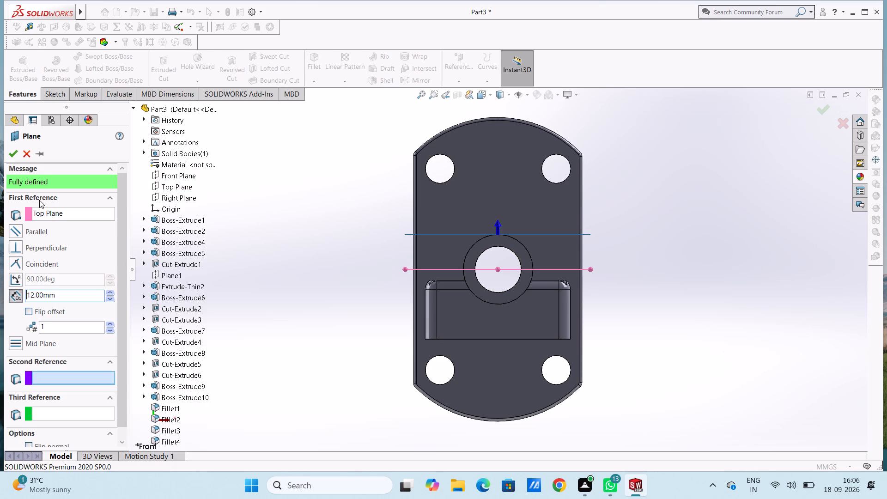
click(8, 156)
click(343, 218)
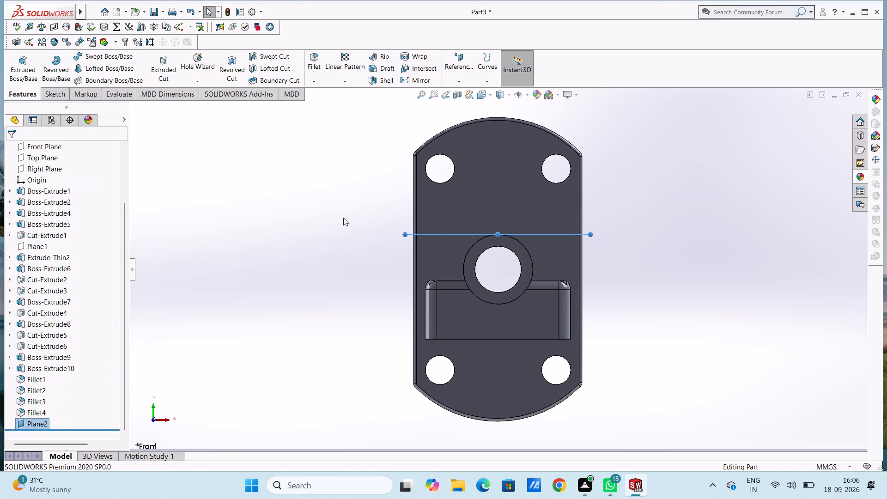
On the new offset plane, sketch a circle of 1.5 mm radius over the outer bearing ring, centred on the part's axis.
key(ctrl+5)
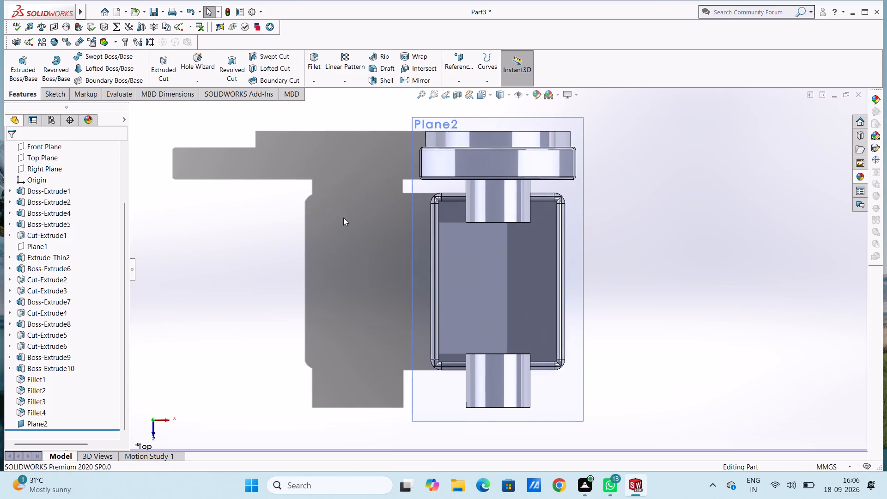
click(577, 287)
click(617, 265)
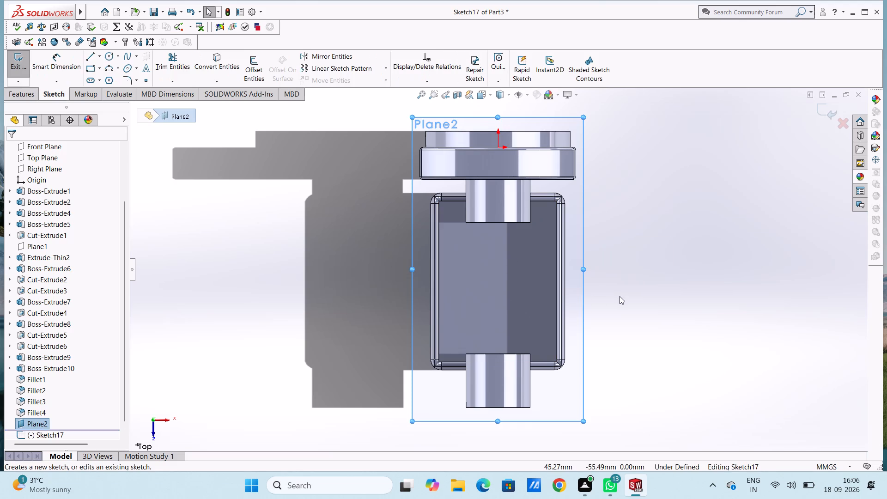
click(110, 59)
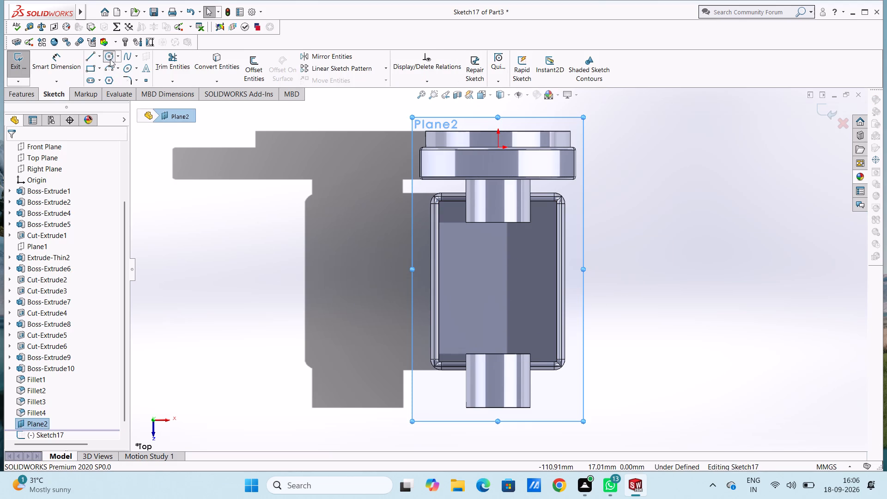
click(498, 383)
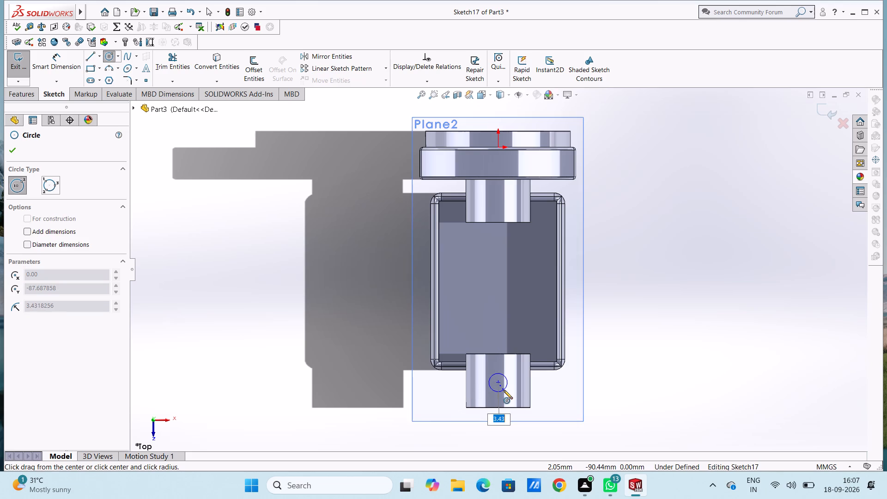
text(1.5)
key(Return)
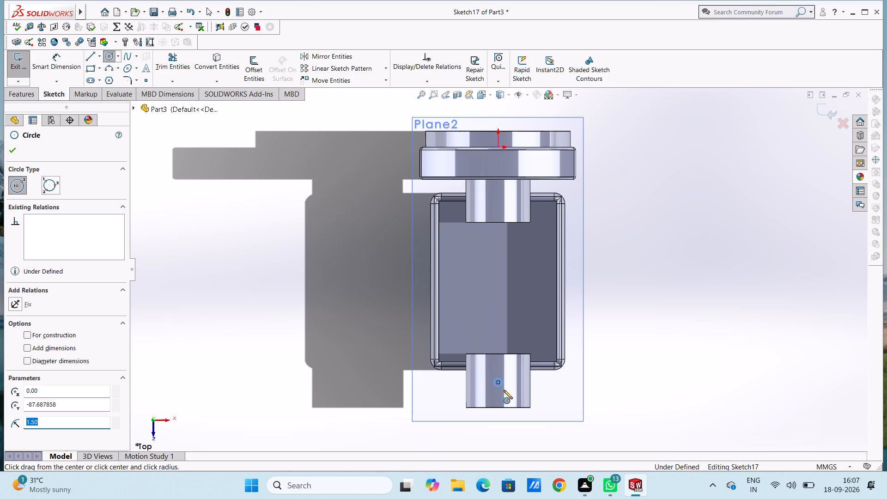
key(Escape)
key(Escape)
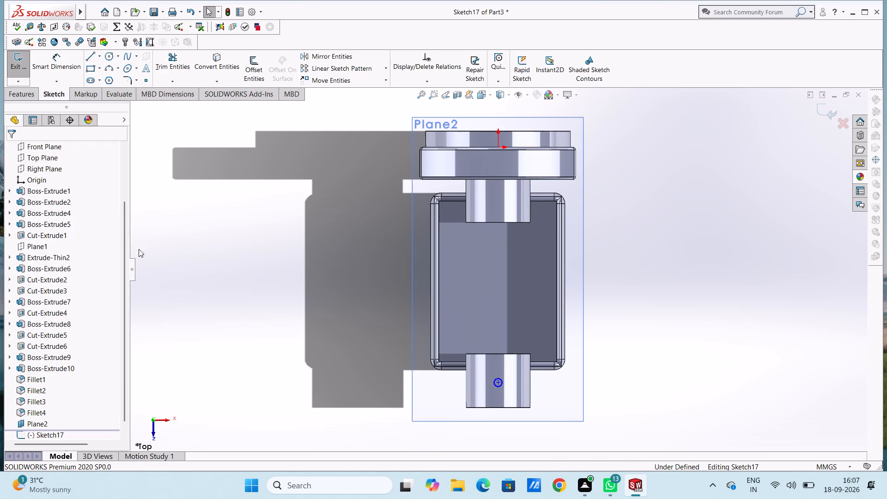
Dimension the small circle's diameter as 3 mm.
click(60, 71)
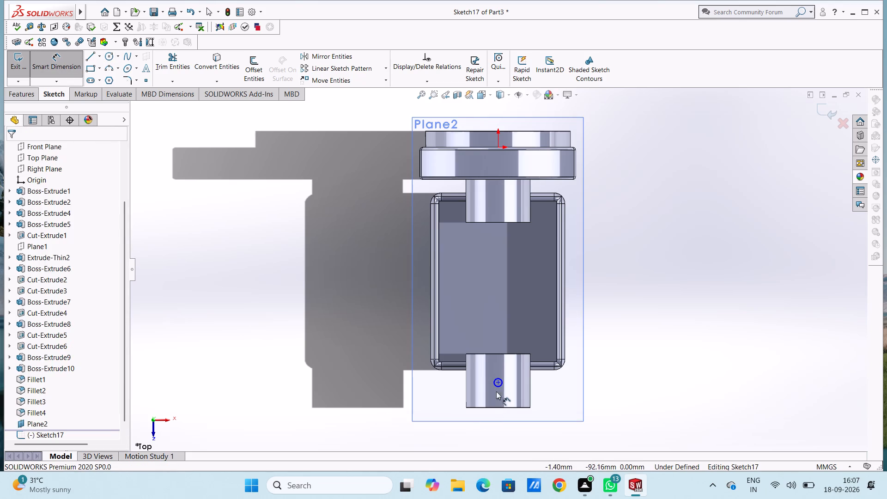
drag(499, 388, 491, 390)
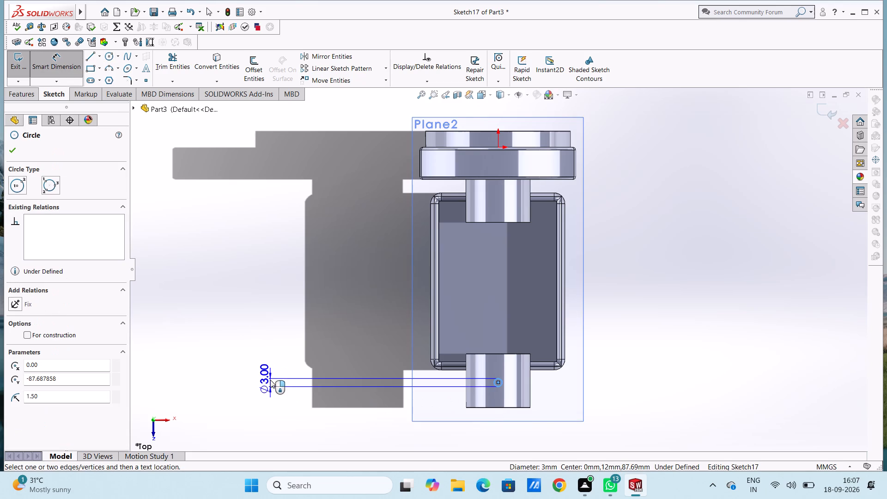
click(270, 380)
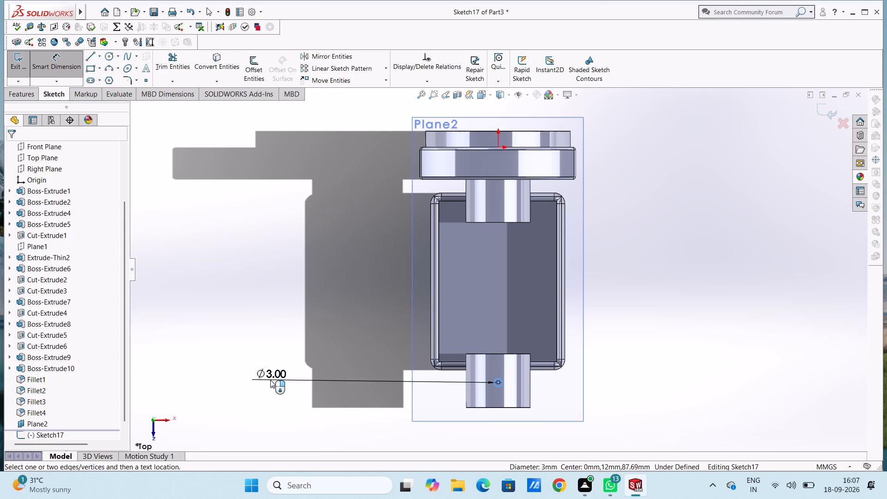
click(232, 367)
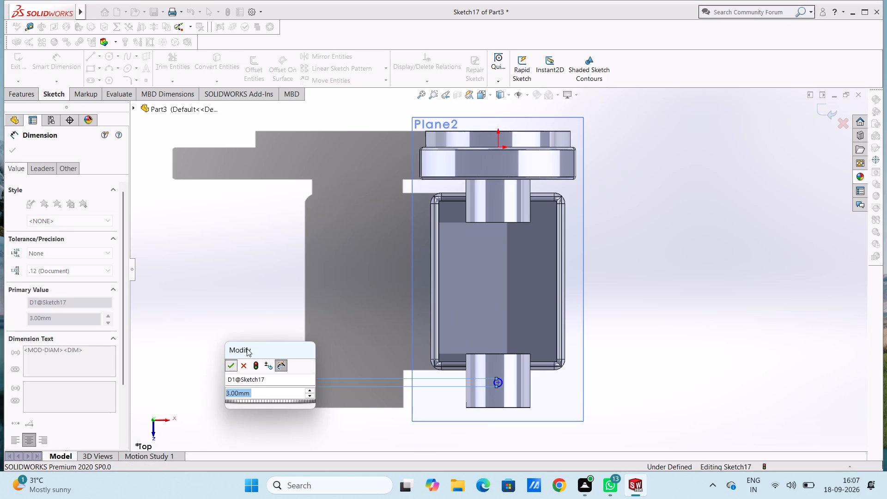
click(278, 322)
Dimension the circle's centre 10 mm from the outer end edge of the bearing ring.
scroll(510, 414, down, 1)
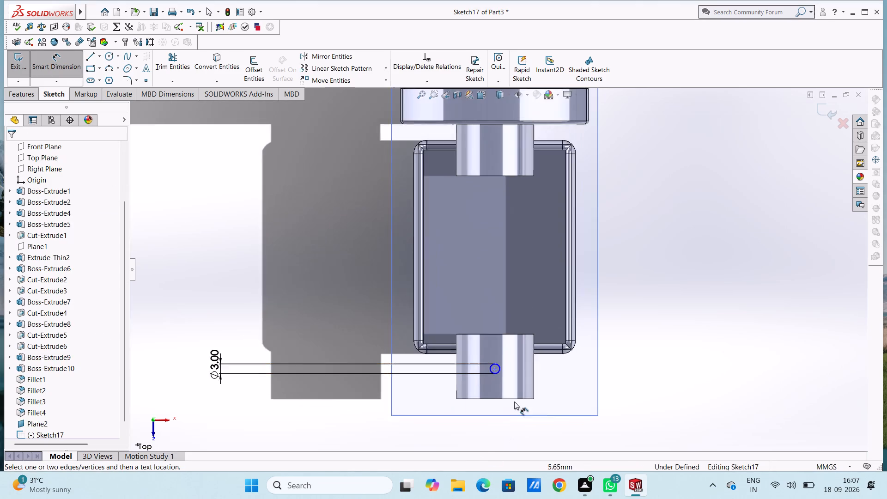
scroll(514, 402, down, 2)
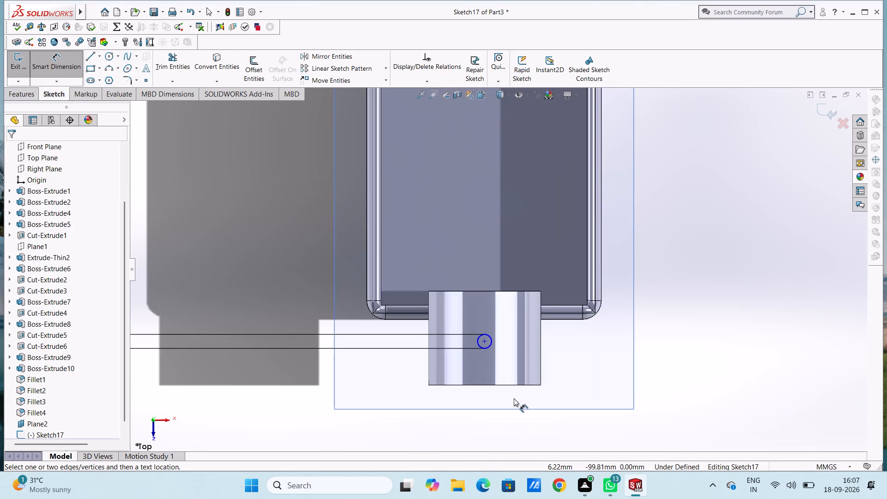
click(485, 342)
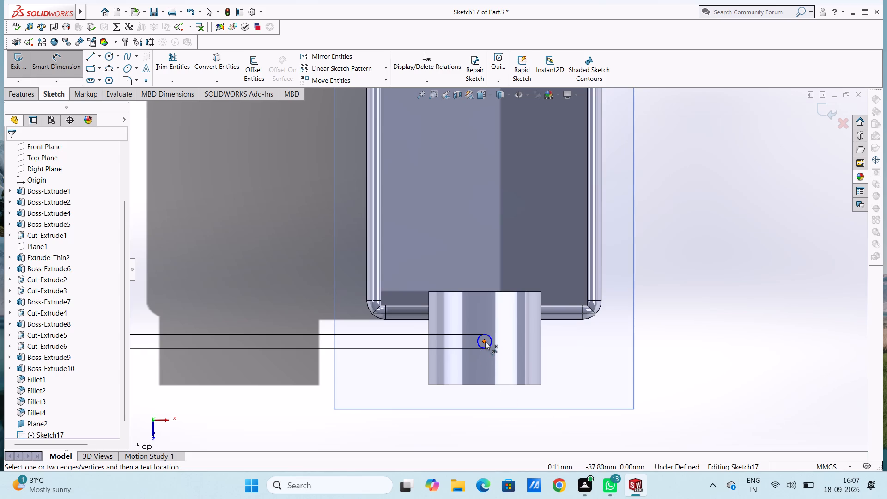
click(489, 386)
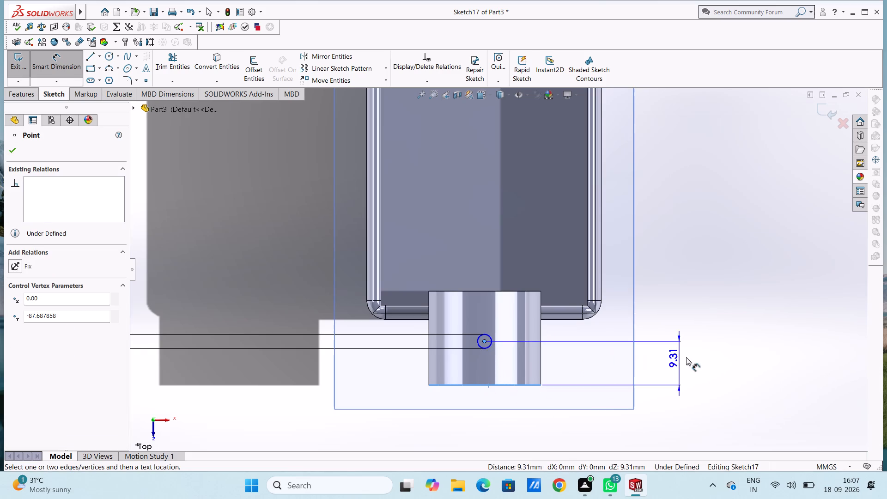
click(732, 356)
text(10)
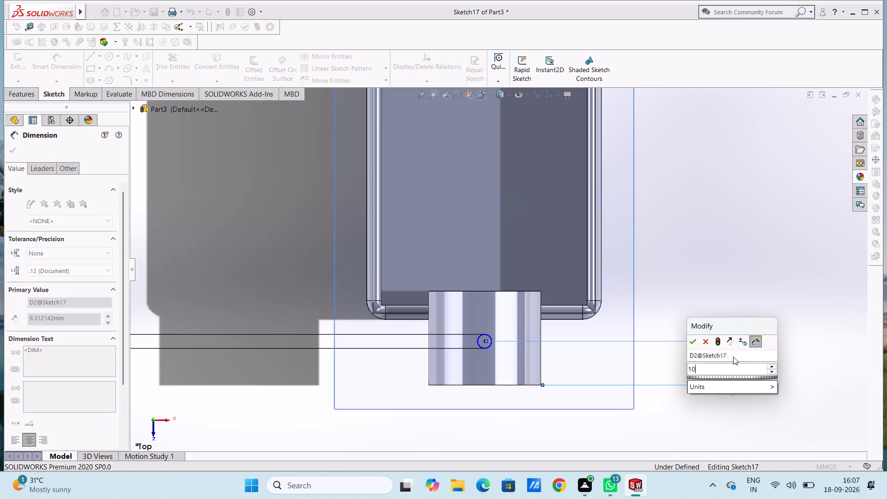
key(Return)
drag(684, 276, 690, 282)
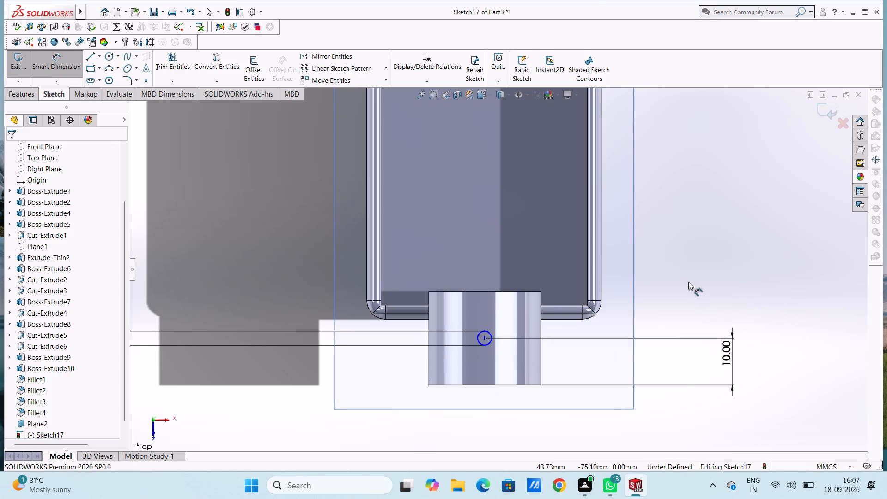
Dimension the circle's centre from the bearing ring's side edge and set the distance to 10 mm.
click(487, 338)
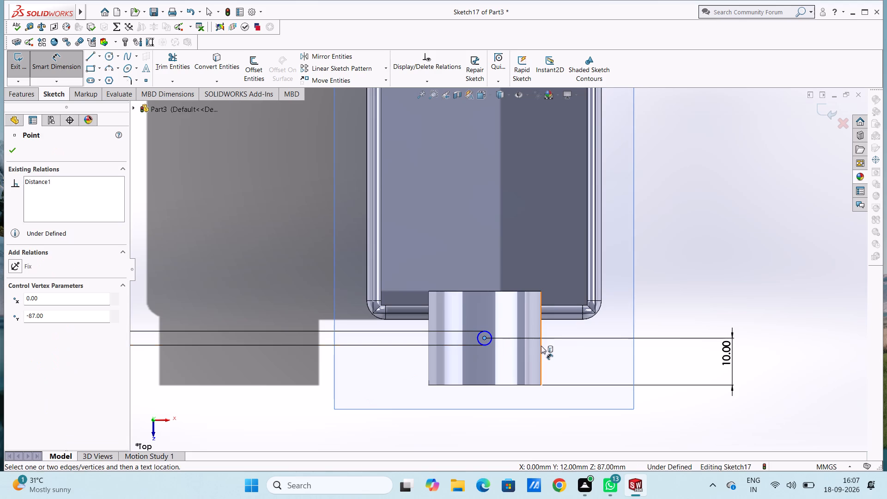
click(542, 346)
click(541, 185)
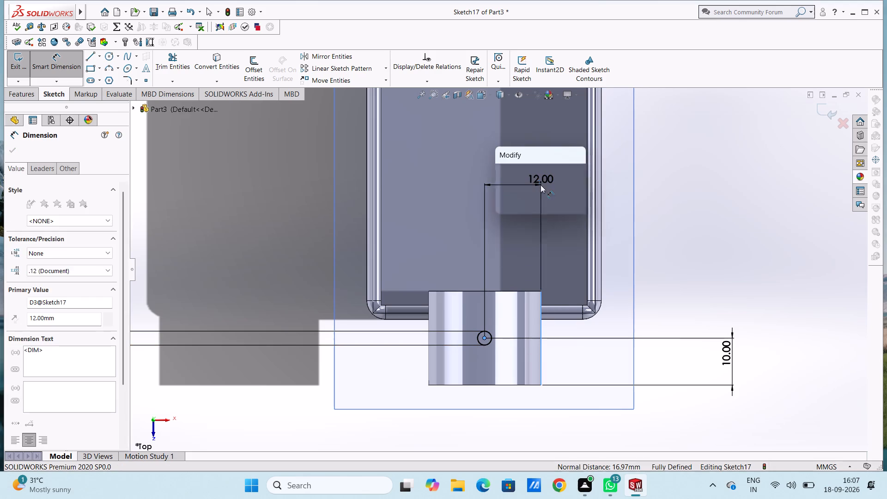
text(10)
key(Return)
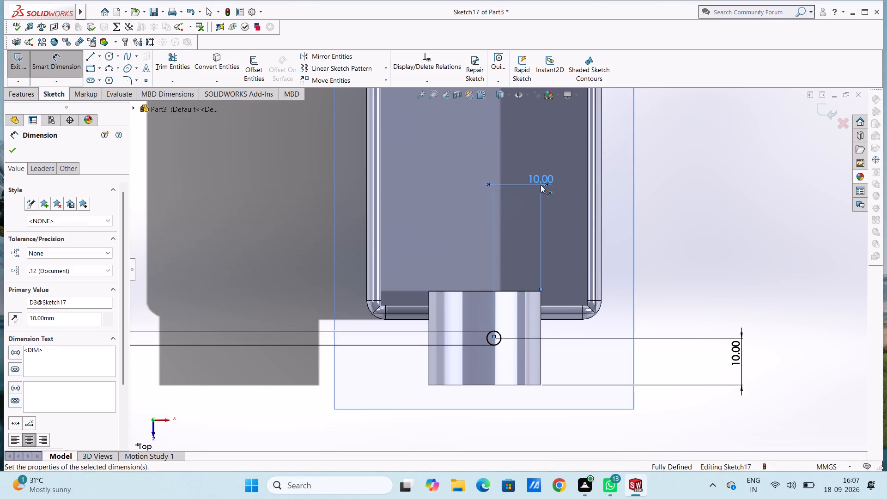
Check the circle's position on the bearing ring and undo the last change to its side-edge distance.
middle_drag(600, 413, 604, 328)
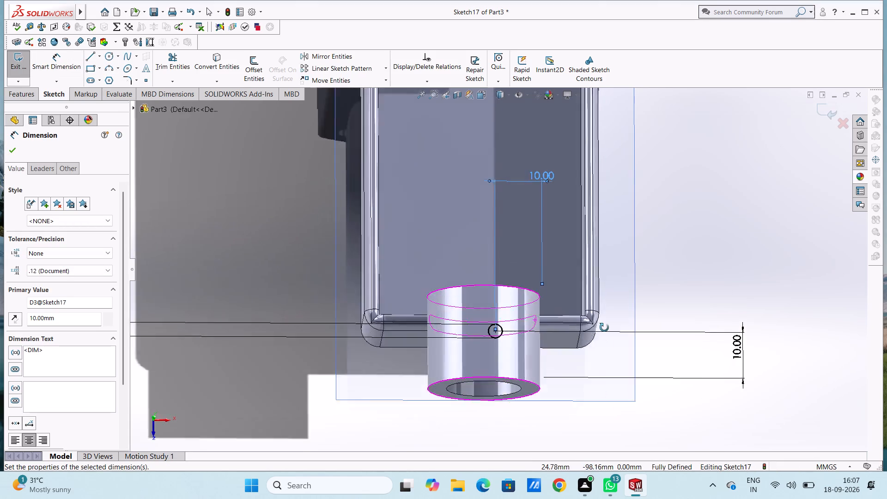
middle_drag(604, 328, 612, 220)
scroll(609, 222, up, 1)
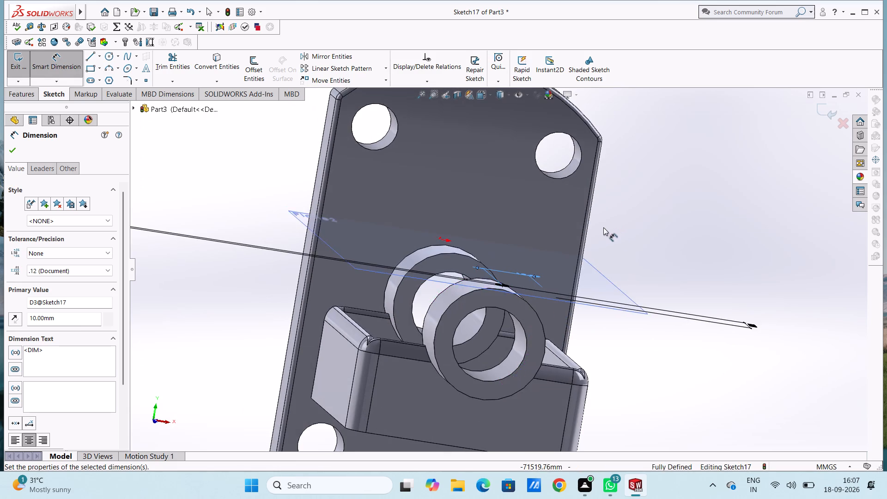
middle_drag(655, 340, 650, 324)
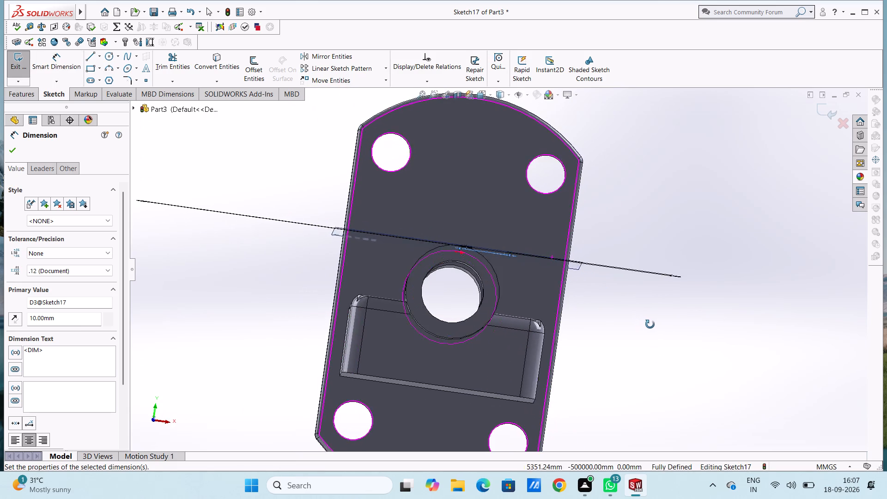
middle_drag(650, 324, 648, 326)
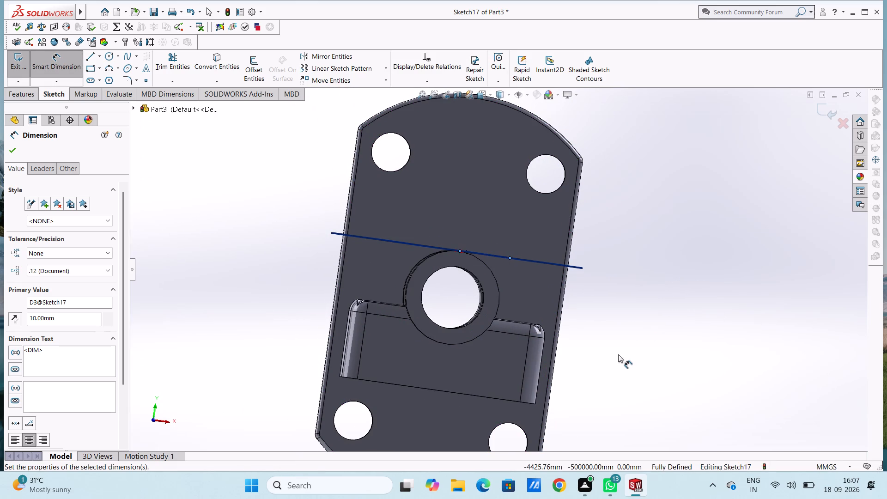
key(ctrl+5)
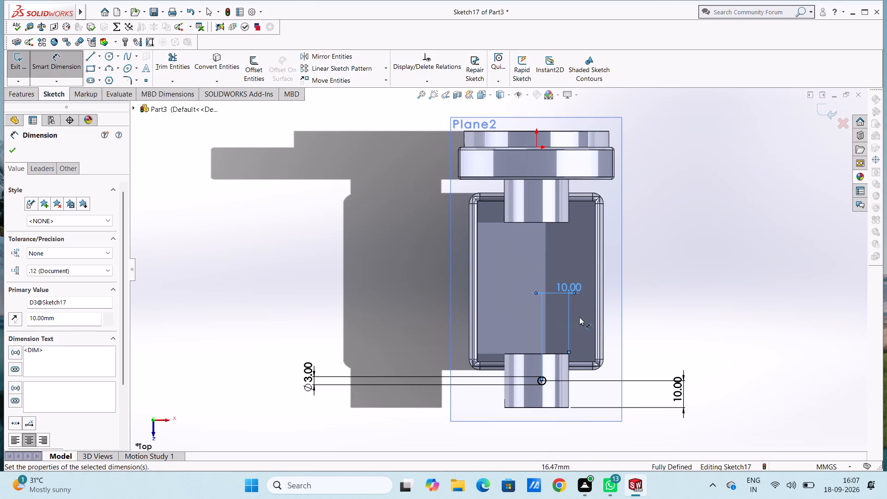
key(ctrl+z)
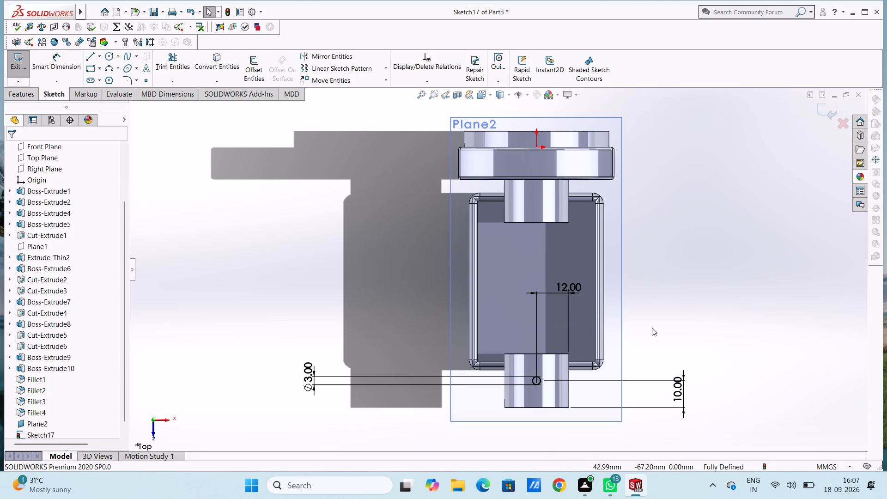
Cut-extrude the 3 mm circle into the outer bearing ring with a blind depth of 14 mm.
middle_drag(687, 347, 711, 215)
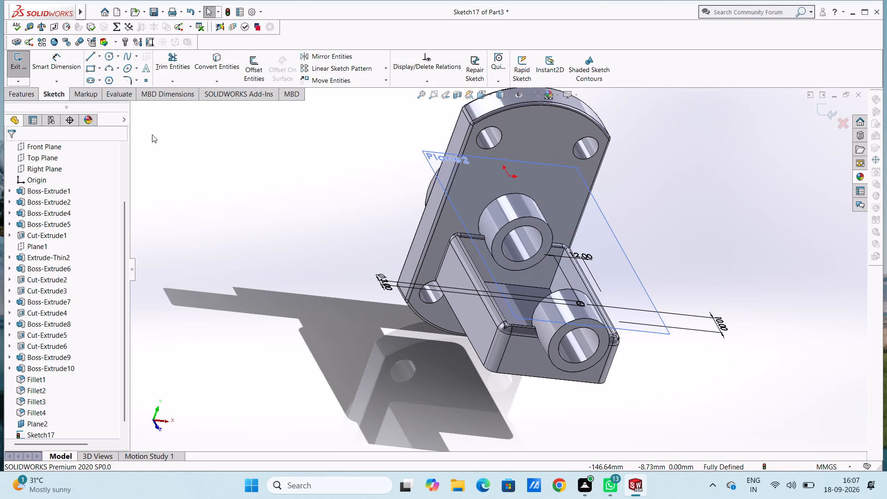
click(15, 93)
click(163, 55)
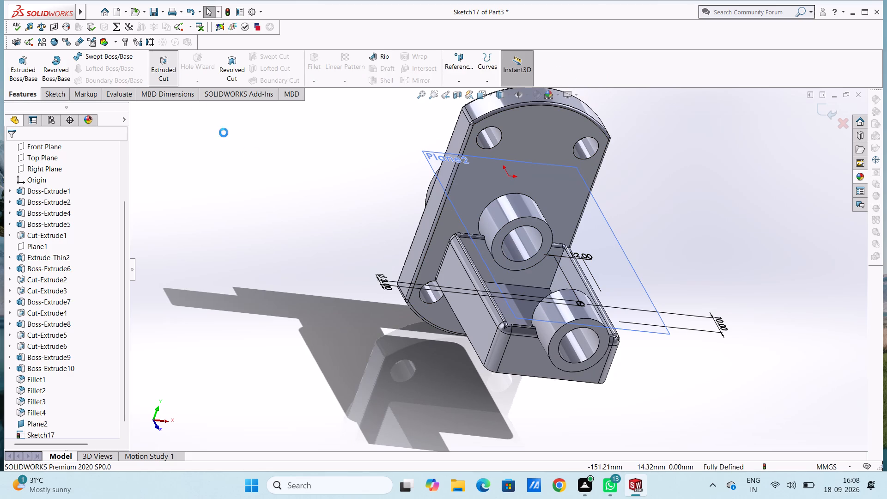
middle_drag(318, 199, 301, 156)
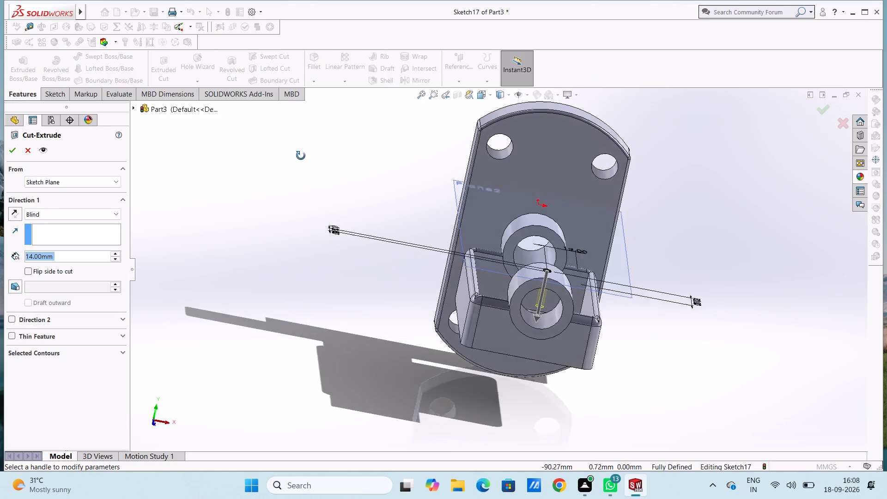
middle_drag(301, 156, 301, 154)
scroll(300, 158, up, 1)
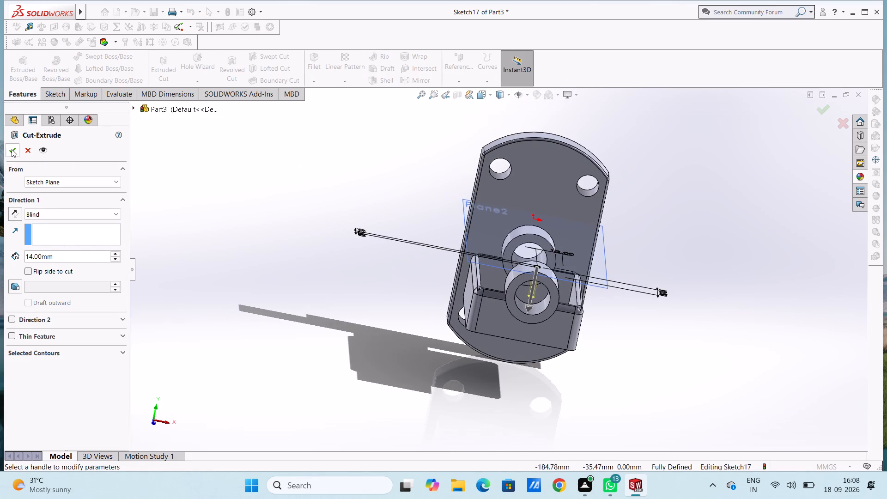
click(12, 149)
click(286, 230)
Hide Plane2.
middle_drag(297, 206, 298, 207)
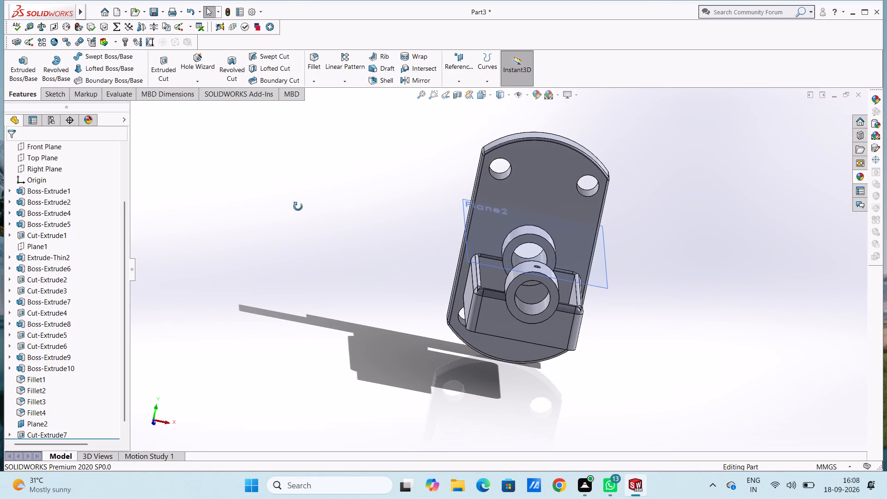
middle_drag(298, 207, 312, 235)
scroll(16, 420, down, 5)
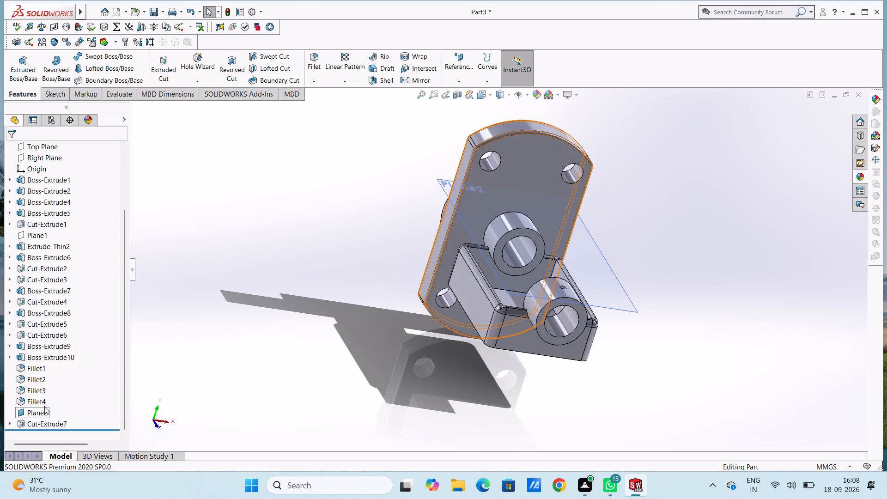
click(48, 412)
click(67, 397)
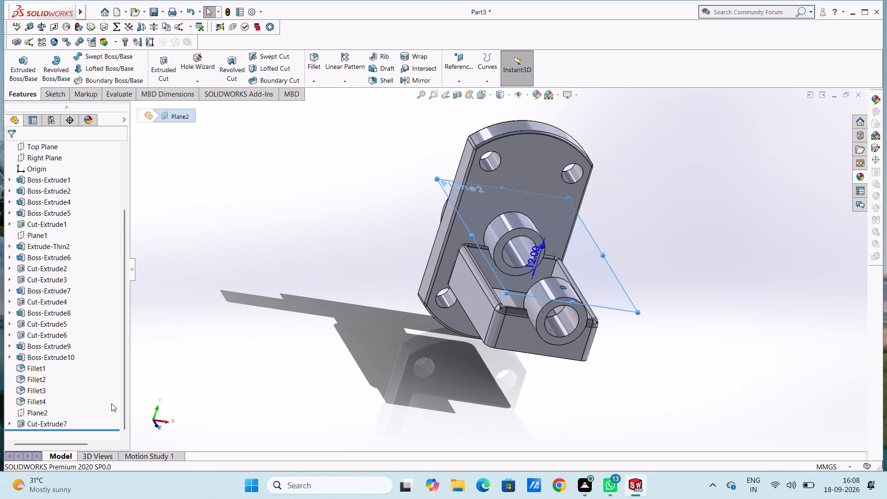
click(210, 368)
Set the whole part's appearance colour to dark brown, RGB 90, 60, 0.
key(ctrl+7)
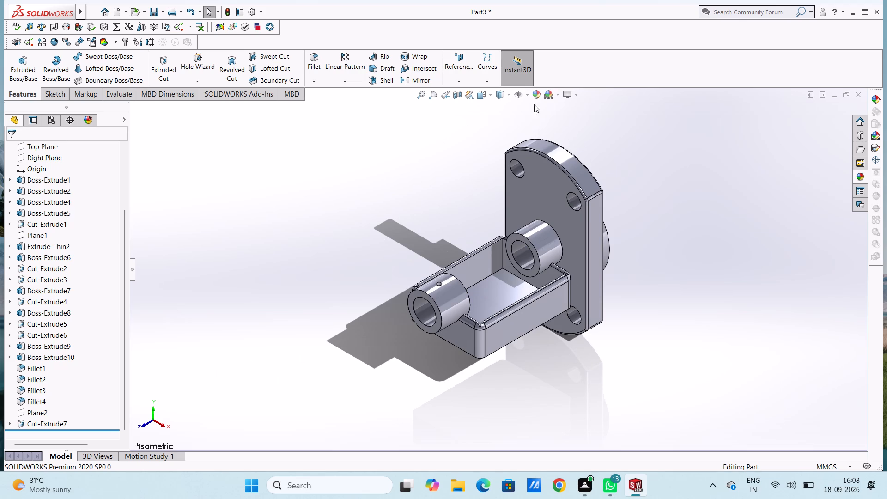
key(Escape)
key(Escape)
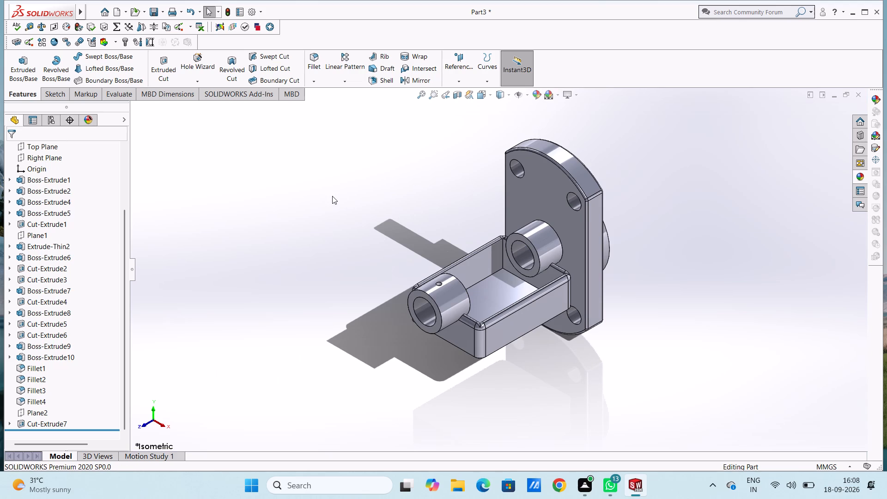
click(535, 97)
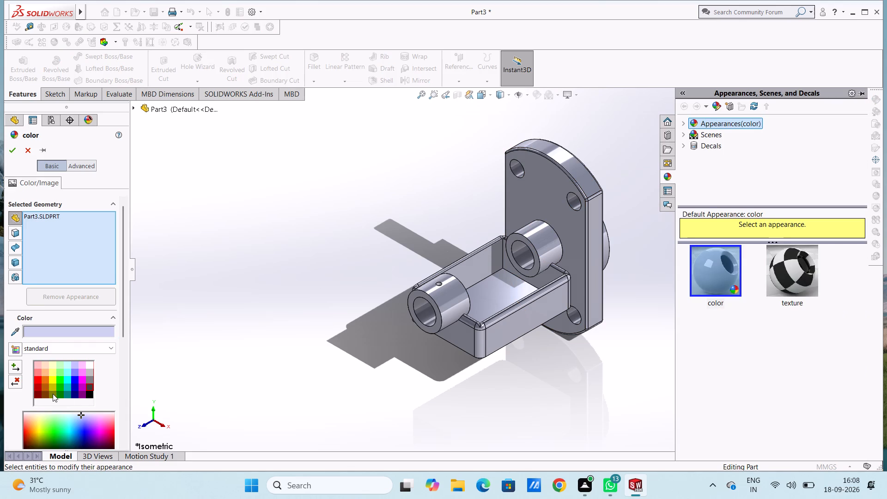
scroll(59, 383, down, 1)
scroll(84, 331, down, 2)
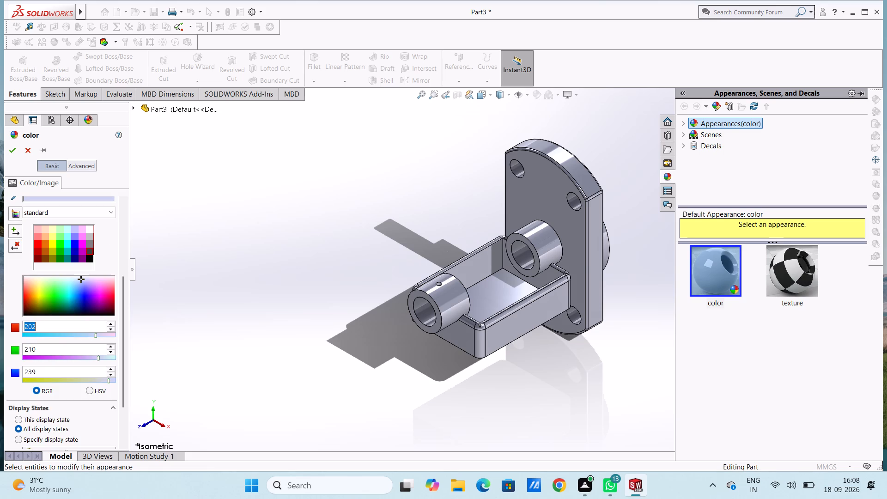
click(46, 380)
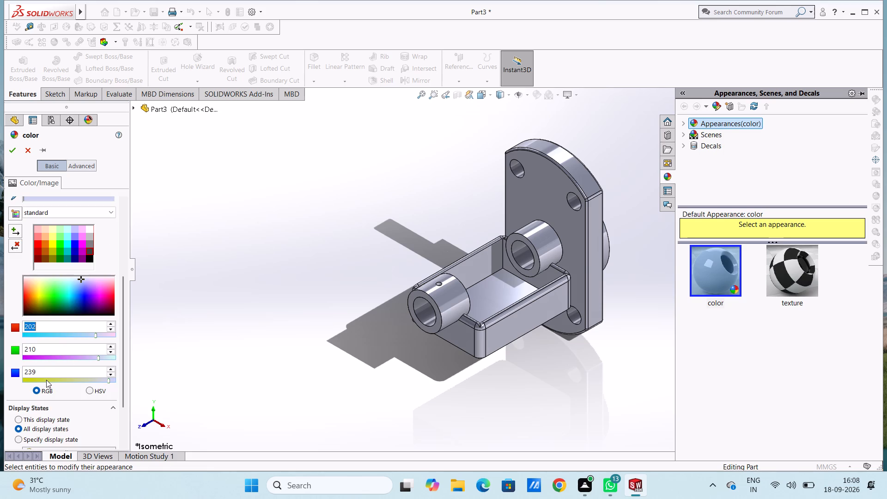
click(53, 379)
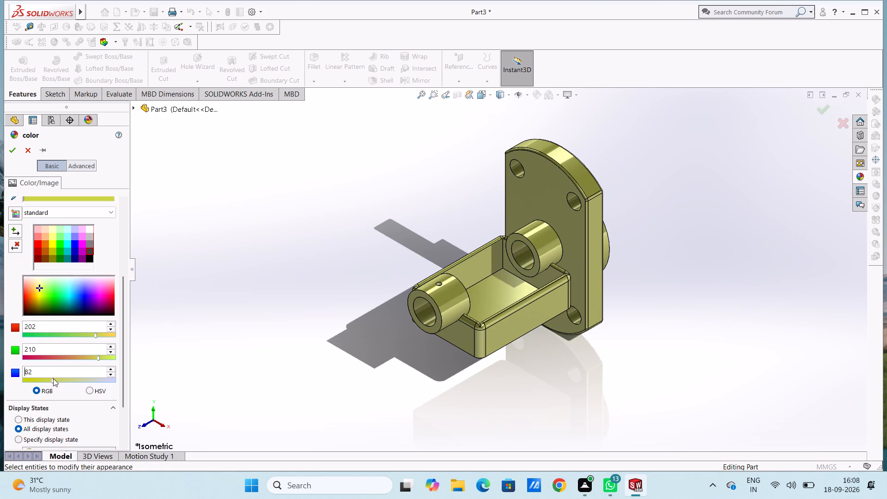
click(64, 378)
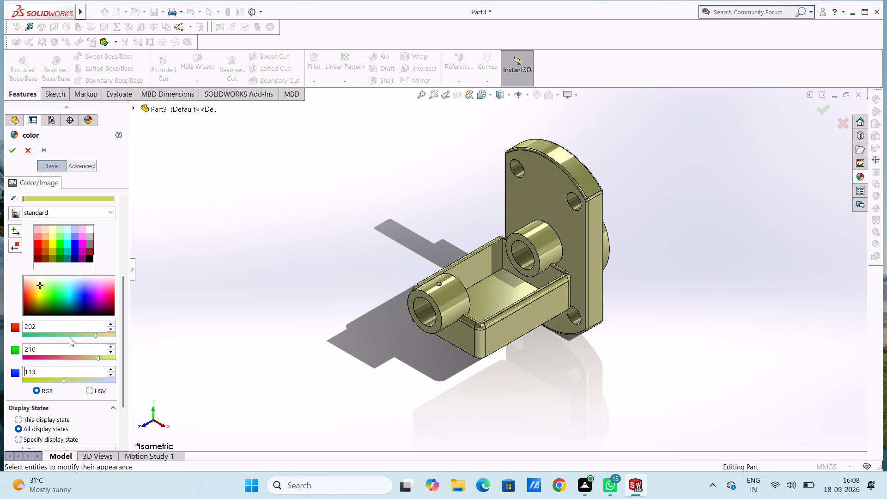
click(37, 299)
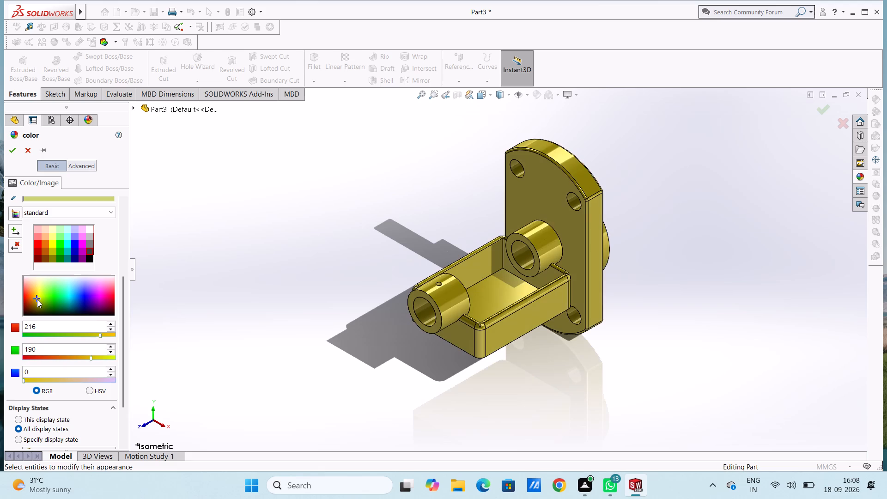
click(34, 305)
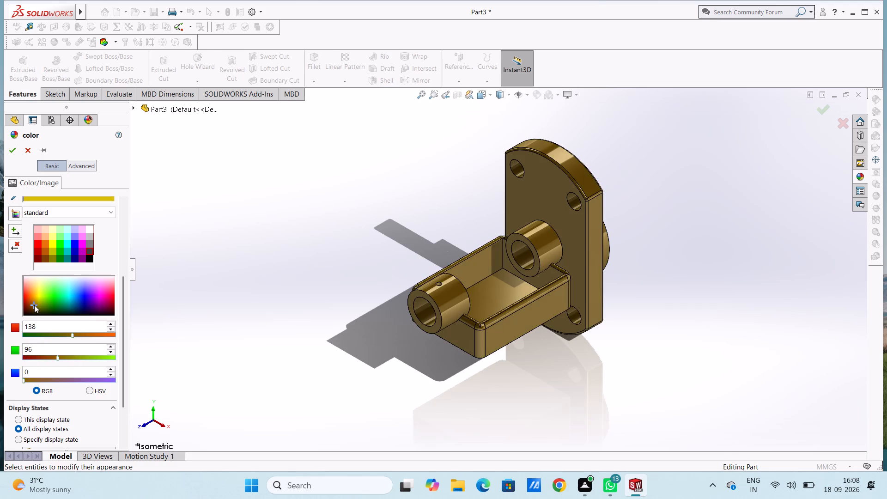
click(29, 311)
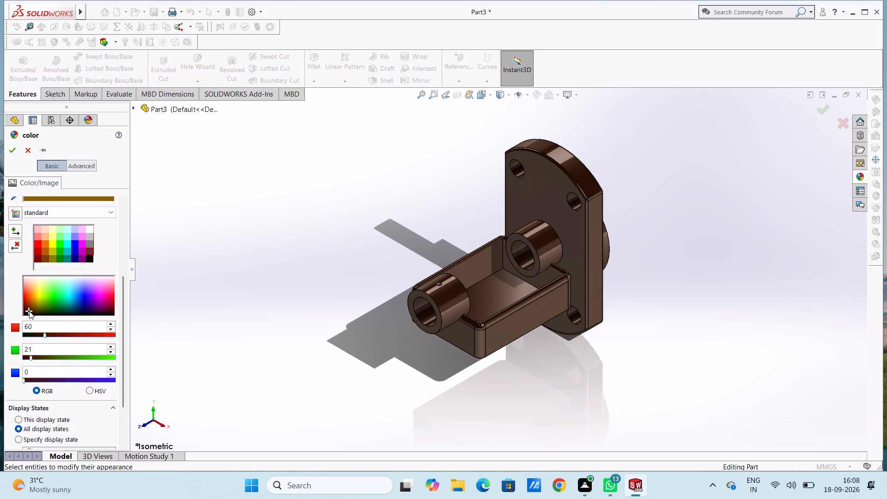
click(35, 300)
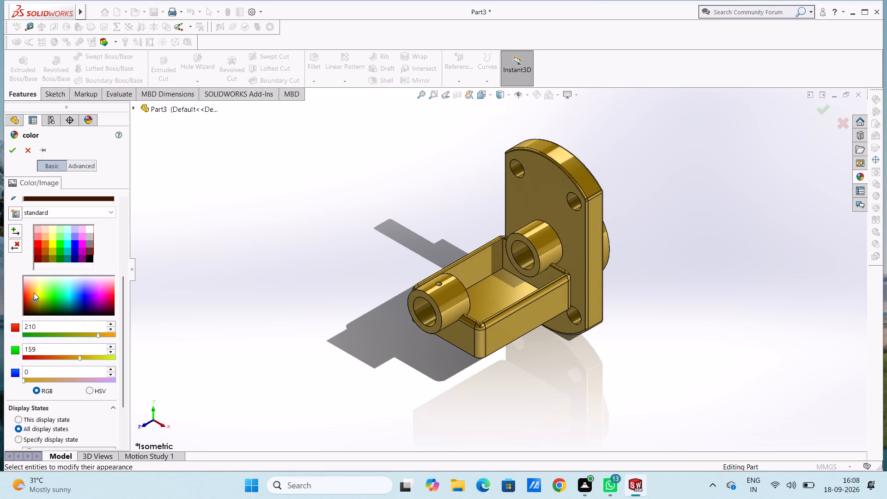
click(34, 289)
click(32, 292)
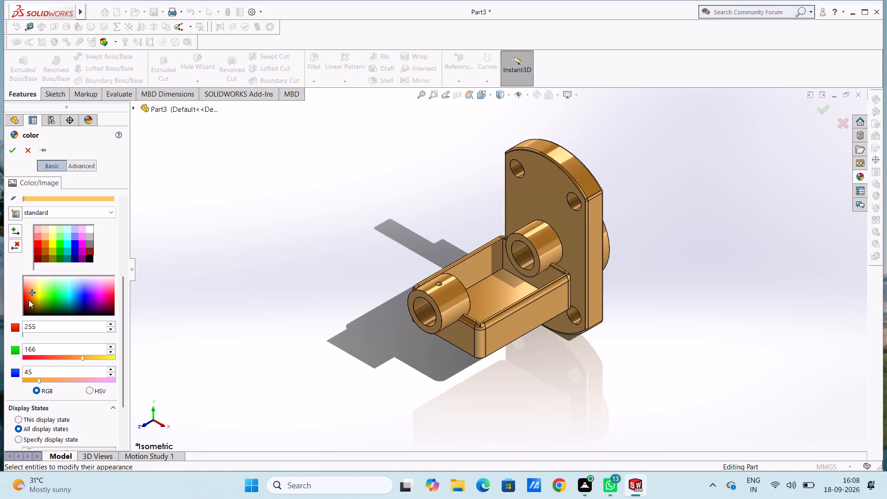
click(29, 300)
click(26, 307)
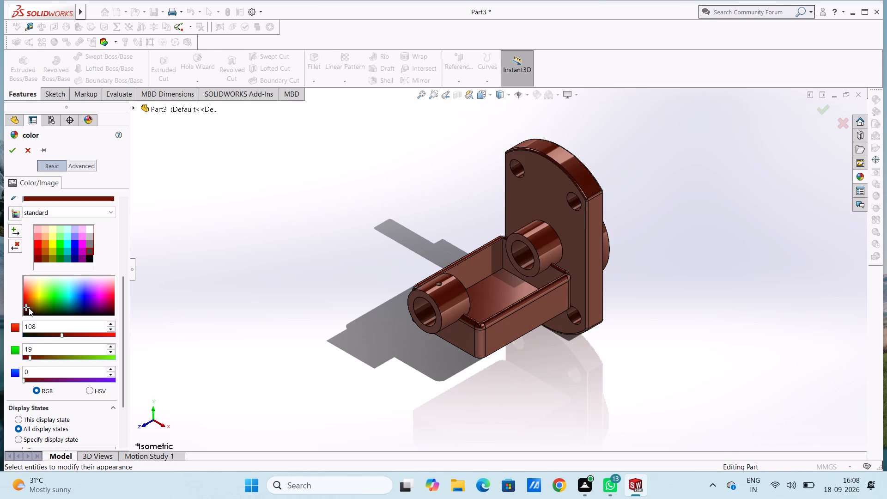
click(30, 283)
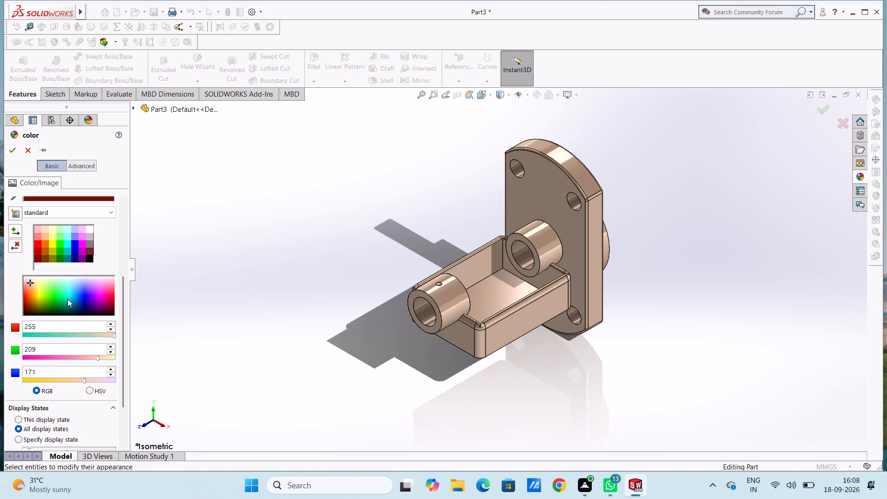
click(36, 305)
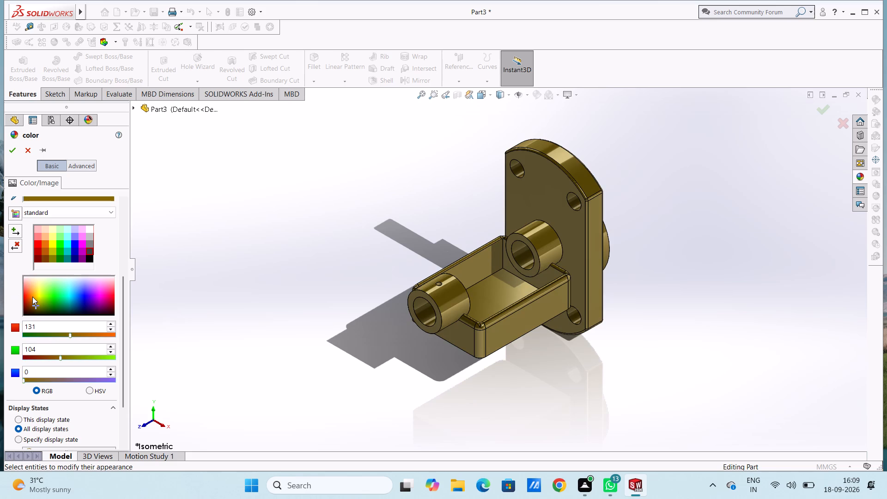
click(32, 297)
click(32, 305)
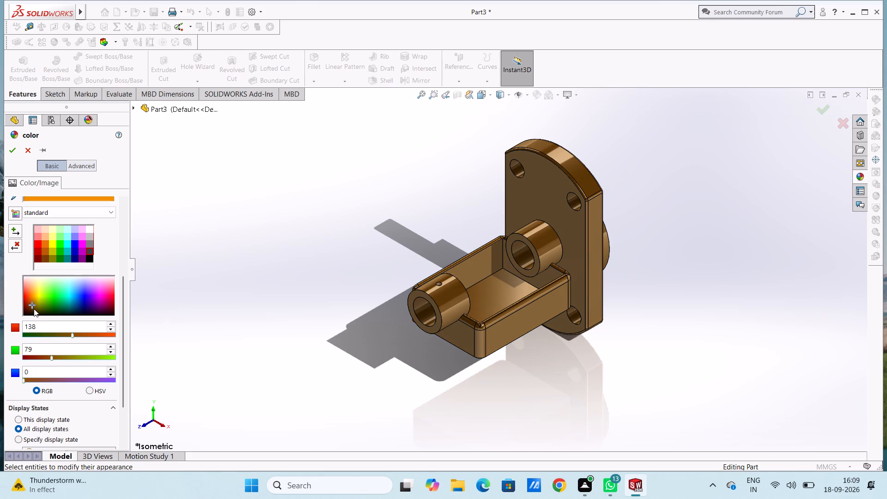
click(34, 309)
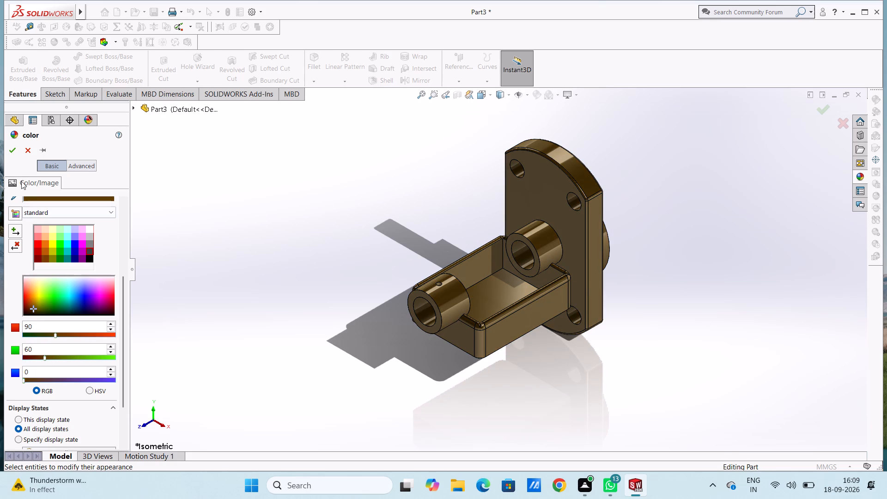
click(13, 152)
Apply the chromium plate metal appearance to only the inner bore face of the outer bearing ring.
scroll(487, 312, down, 2)
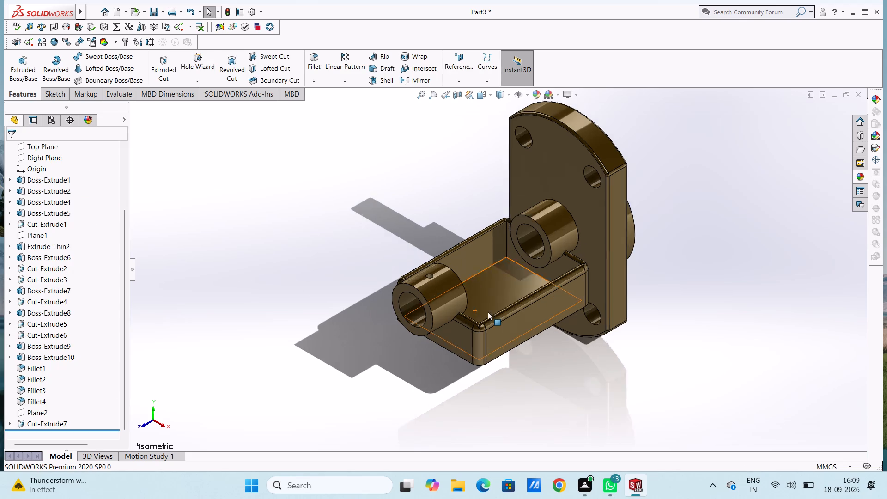
scroll(488, 312, down, 3)
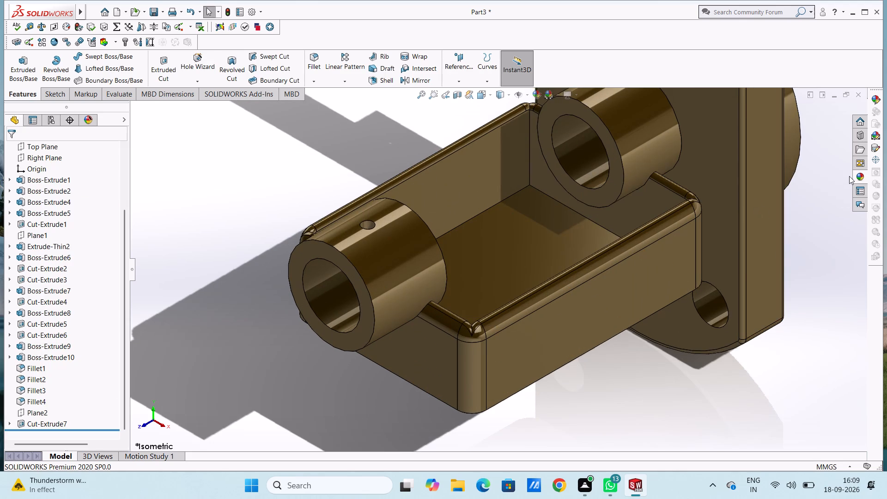
click(859, 175)
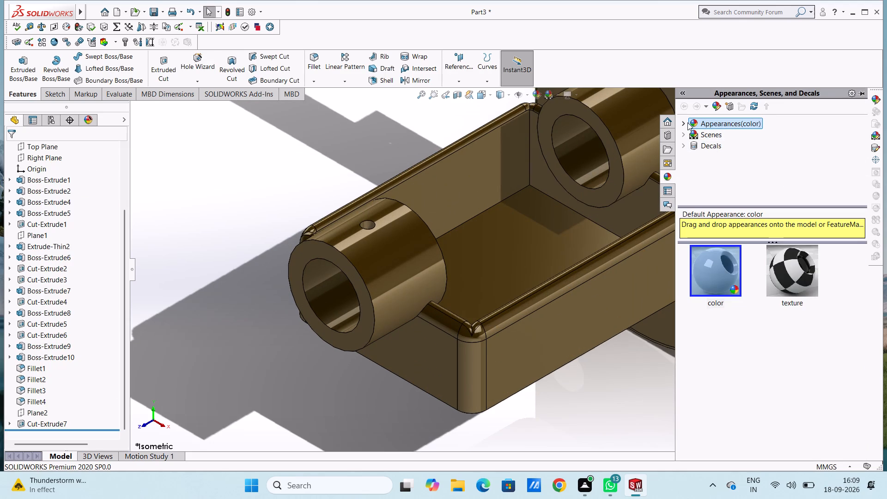
click(687, 122)
click(719, 147)
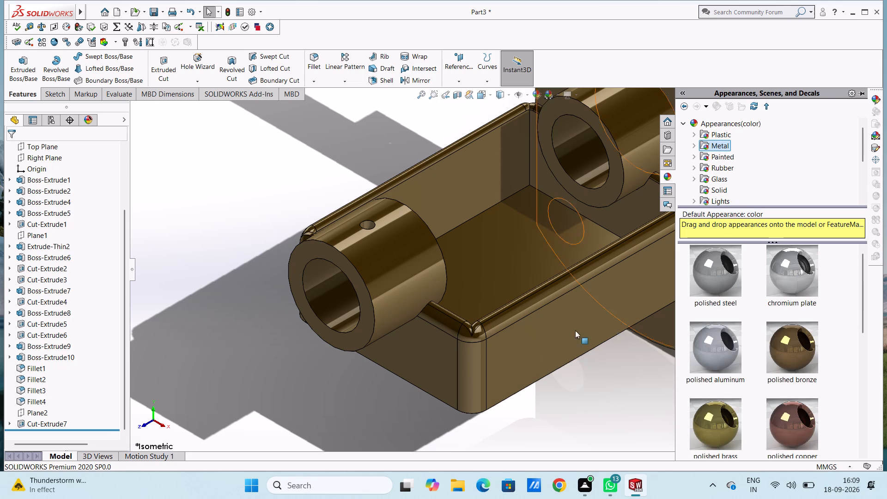
scroll(338, 286, down, 5)
drag(796, 263, 393, 284)
click(392, 284)
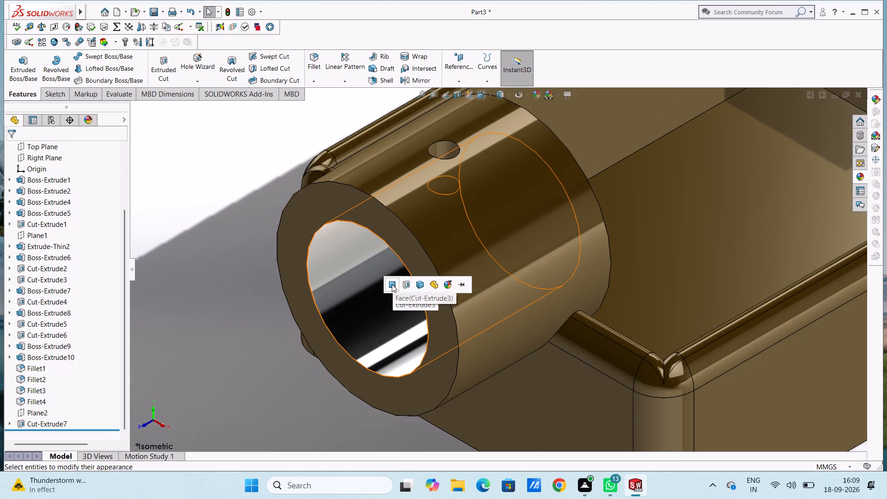
Apply the chromium plate appearance to only the face of the 3 mm hole in the outer bearing ring.
scroll(391, 284, up, 3)
scroll(462, 192, down, 6)
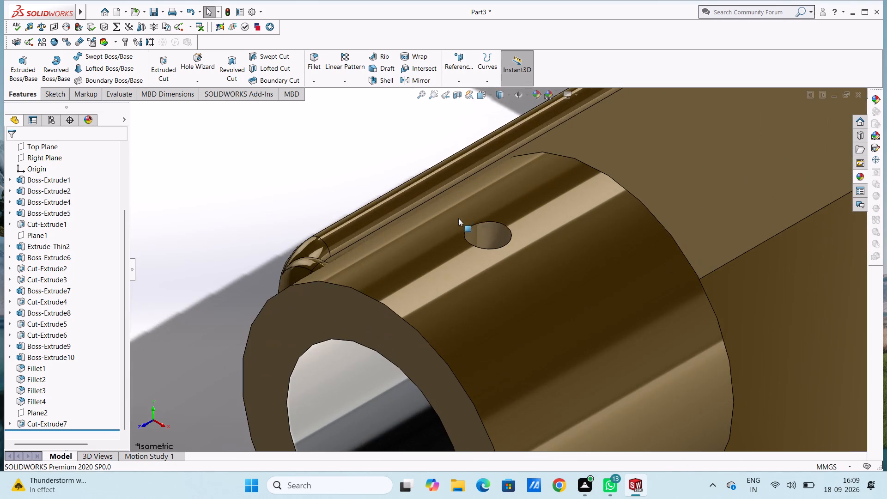
click(857, 175)
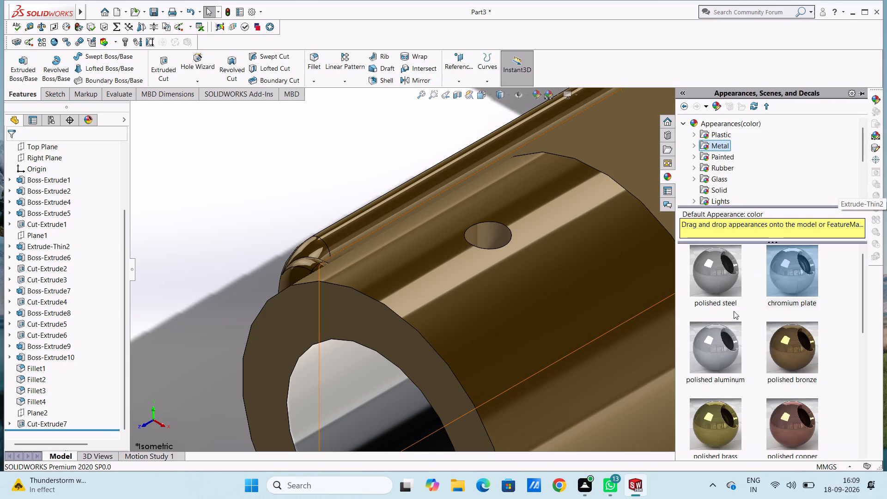
drag(809, 268, 513, 222)
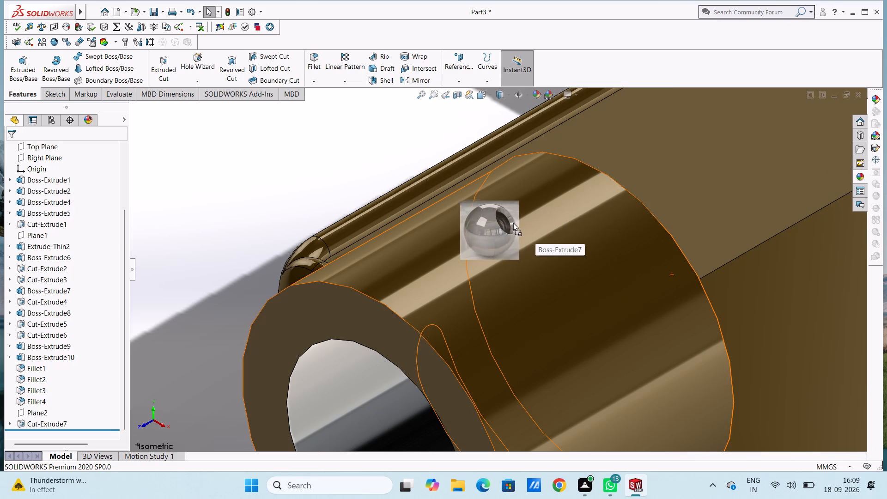
drag(513, 222, 524, 252)
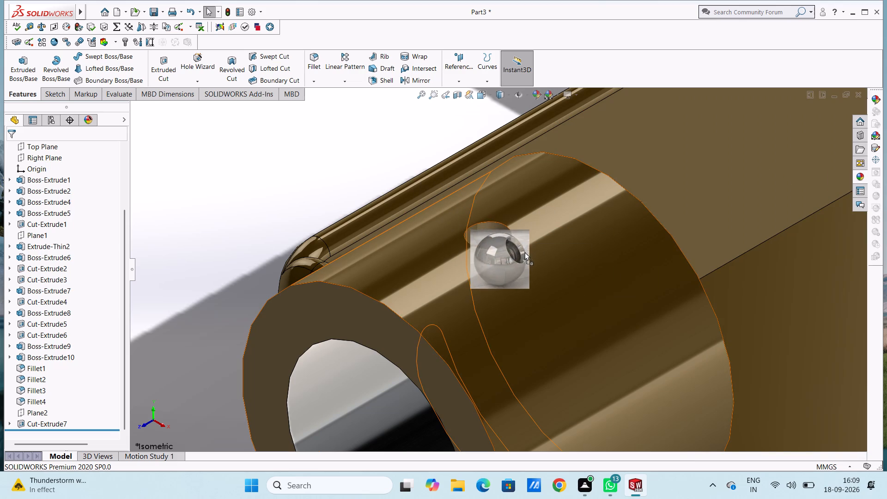
drag(524, 252, 523, 203)
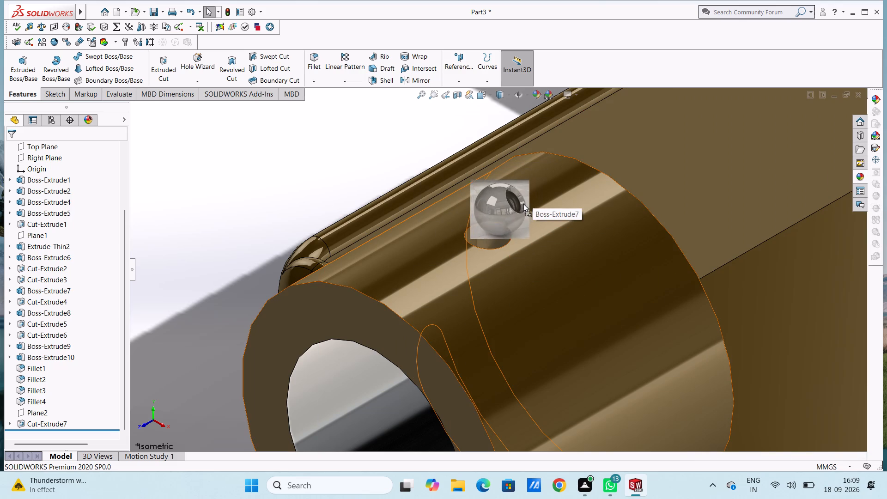
drag(523, 203, 496, 237)
click(496, 237)
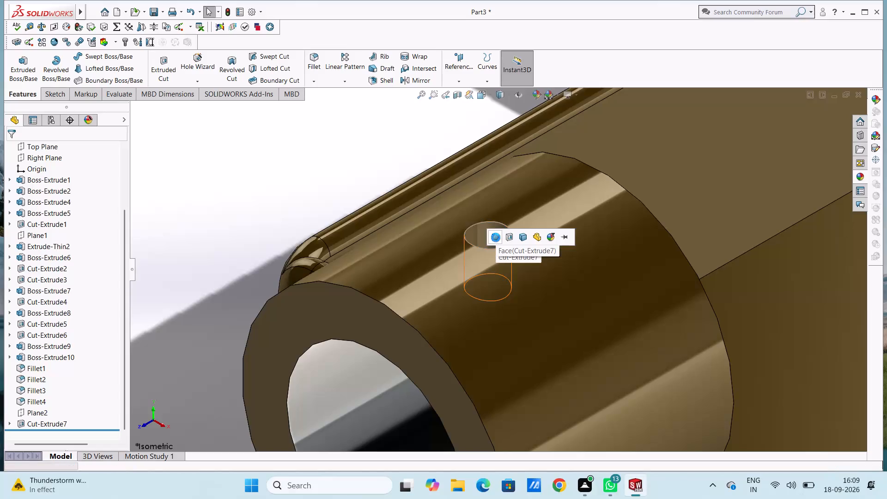
Apply the chromium plate appearance to only the bore face of the bearing ring that joins the flange plate.
scroll(496, 238, up, 8)
scroll(667, 184, down, 6)
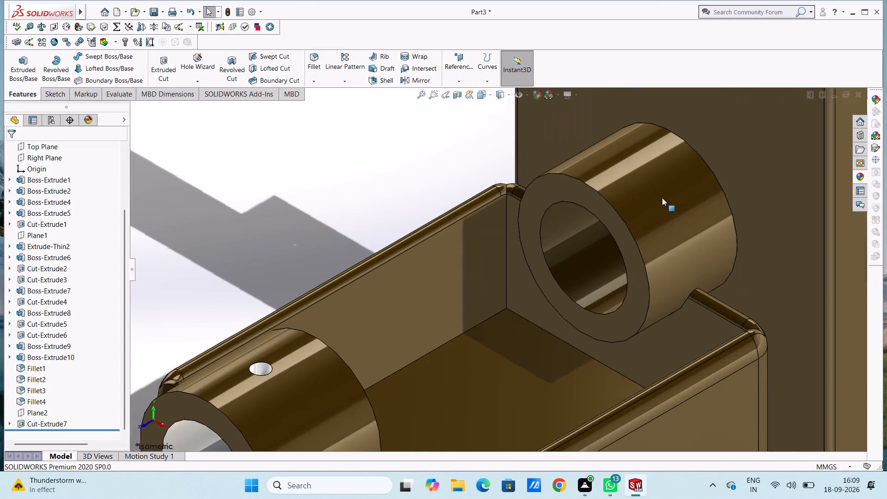
click(855, 174)
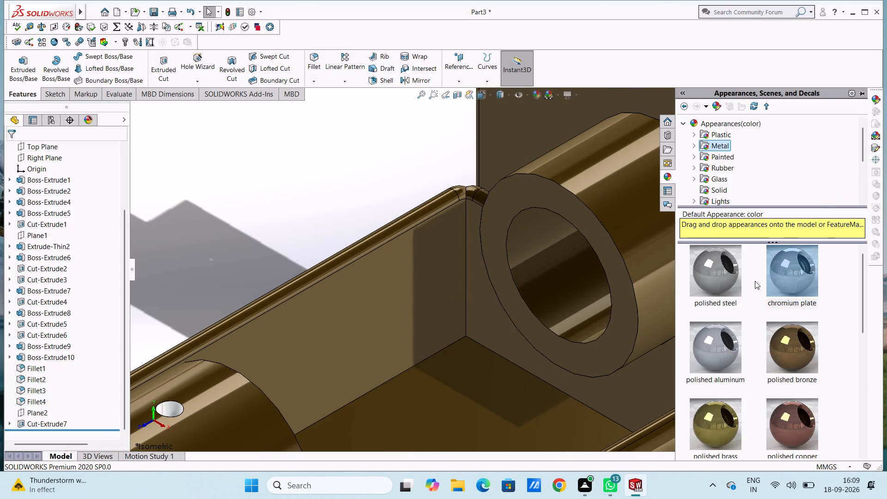
drag(802, 270, 584, 283)
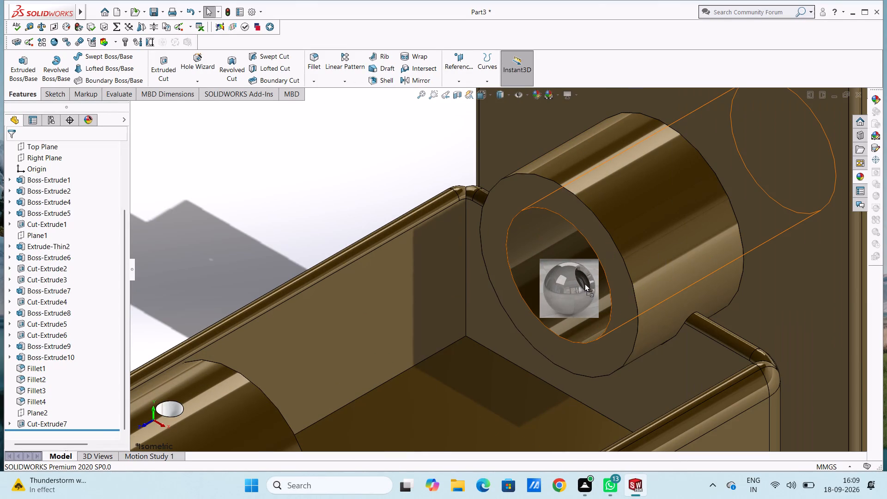
drag(584, 283, 578, 283)
click(577, 282)
Apply the chromium plate appearance to only the inner faces of the two upper mounting holes in the flange plate.
scroll(576, 282, up, 5)
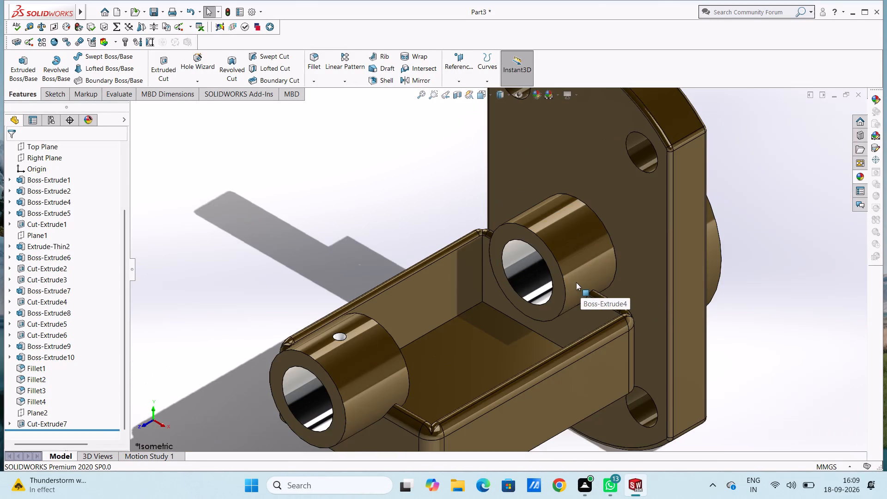
scroll(576, 282, up, 3)
scroll(469, 157, down, 6)
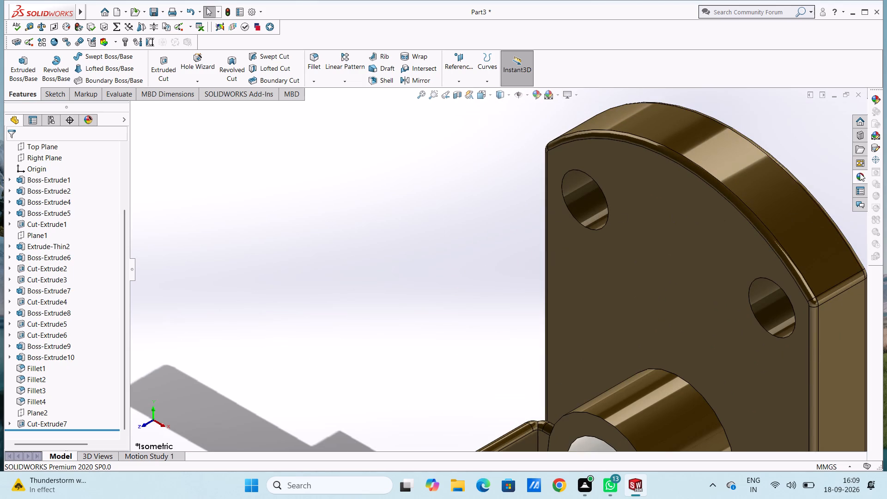
click(862, 177)
drag(808, 274, 759, 268)
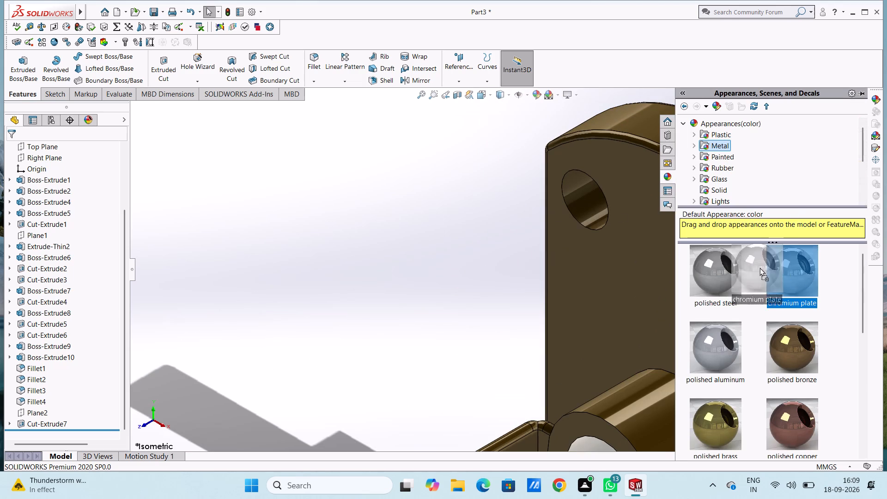
drag(759, 268, 592, 213)
click(593, 211)
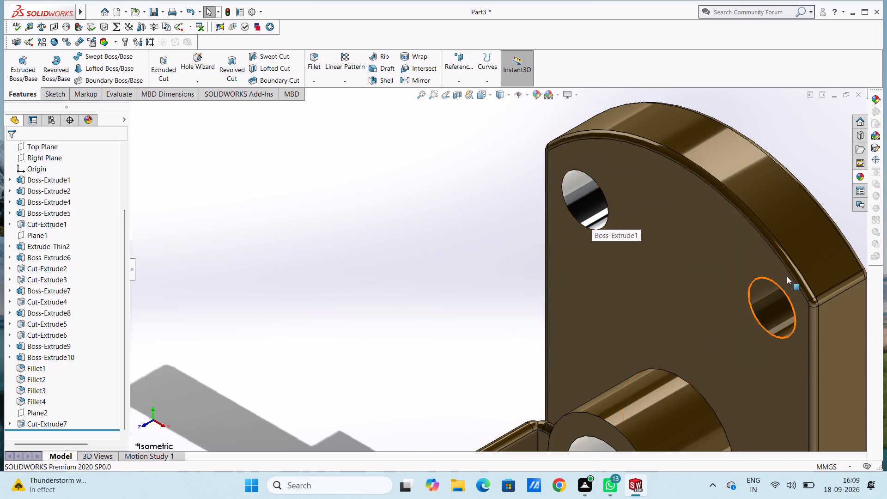
click(860, 176)
drag(790, 270, 612, 299)
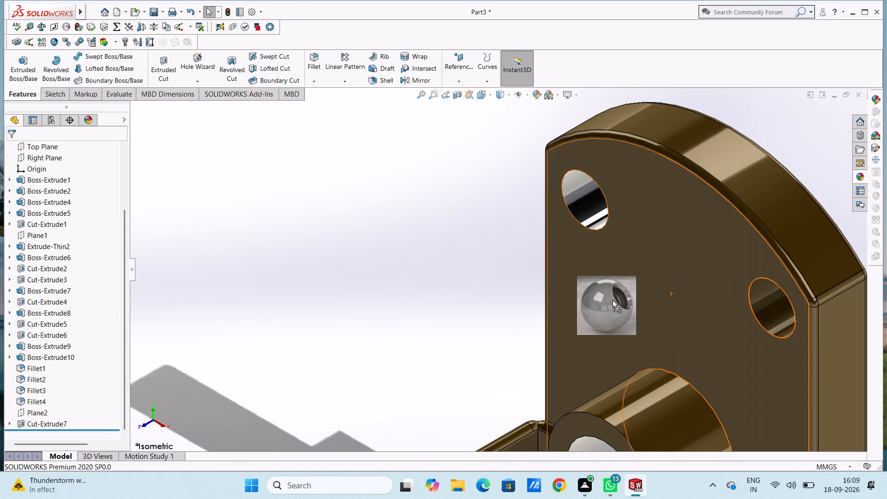
drag(612, 299, 778, 304)
click(776, 302)
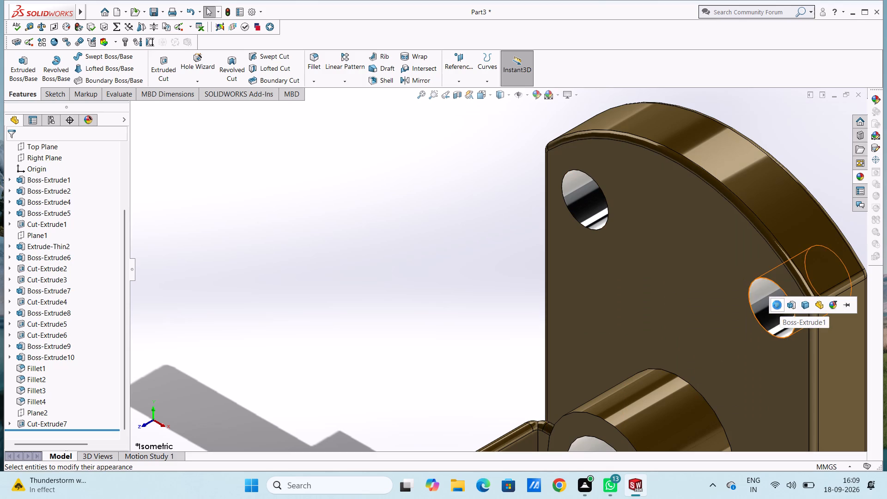
Apply the chromium plate appearance to only the inner face of the flange plate's lower mounting hole on the +X side of the tray.
scroll(740, 350, up, 4)
scroll(603, 428, up, 1)
middle_drag(579, 370, 577, 341)
scroll(583, 370, up, 1)
scroll(596, 417, down, 6)
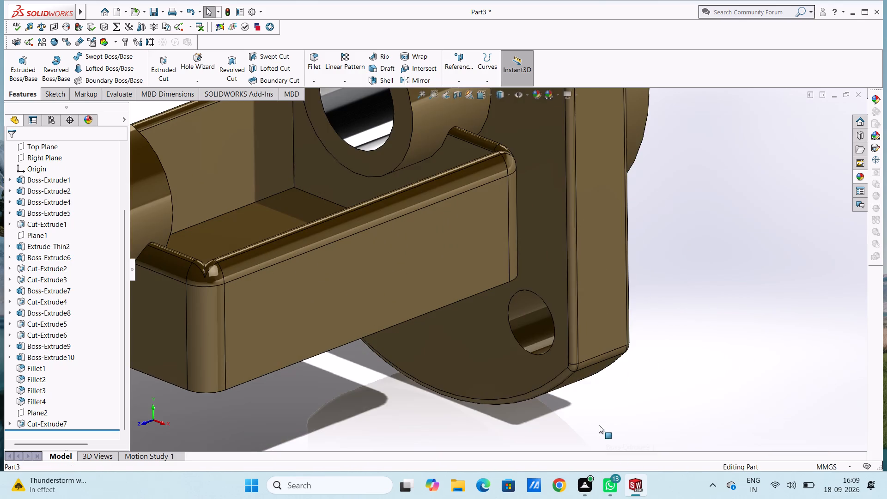
scroll(474, 310, down, 3)
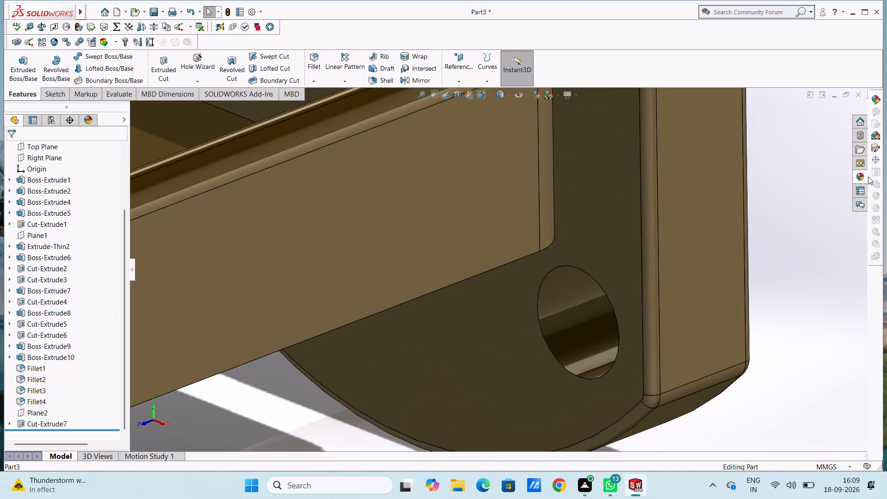
click(866, 175)
drag(799, 283, 563, 323)
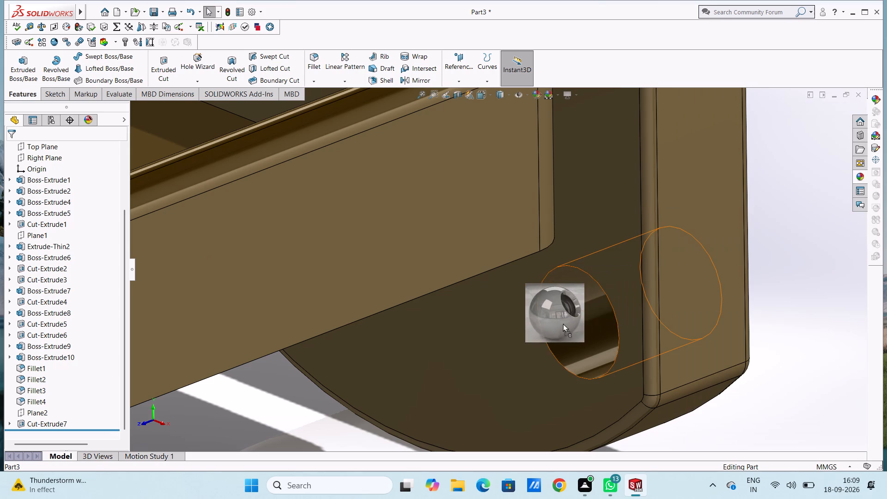
drag(563, 323, 552, 329)
click(552, 329)
Apply the chromium plate appearance to only the inner face of the remaining lower mounting hole in the flange plate.
scroll(537, 336, up, 5)
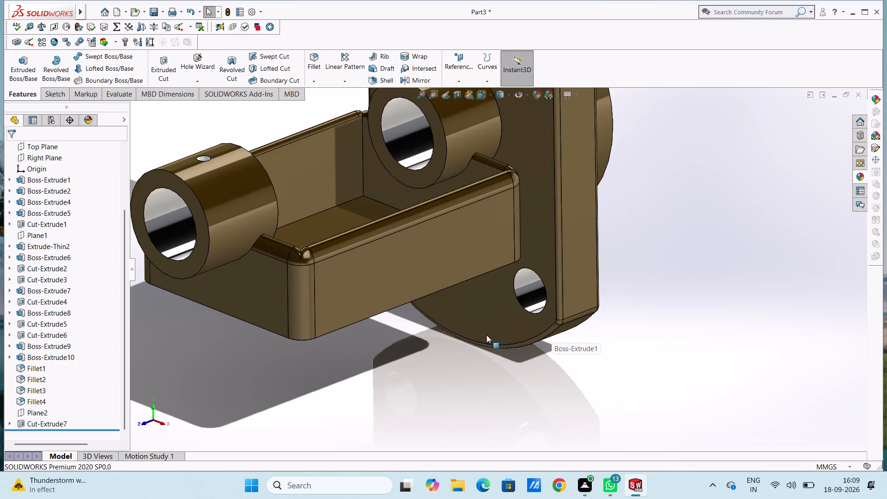
middle_drag(391, 327, 506, 365)
scroll(408, 353, up, 5)
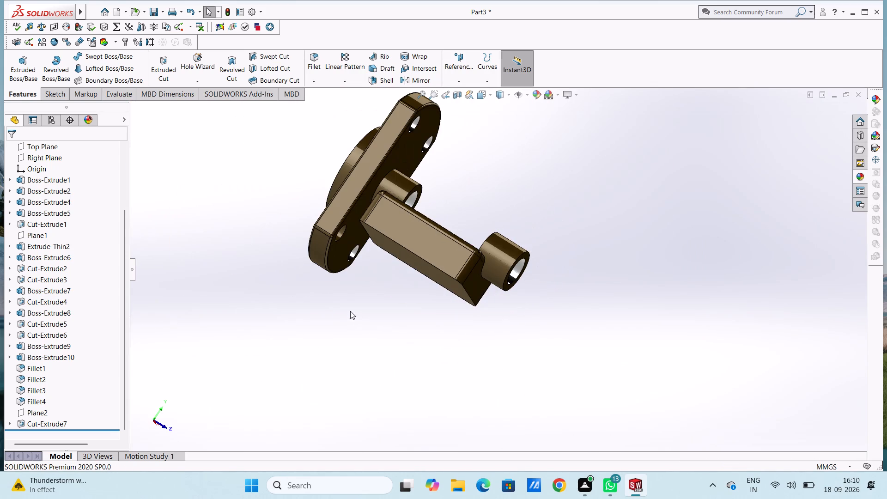
middle_drag(304, 262, 284, 251)
scroll(384, 236, down, 6)
scroll(323, 231, down, 5)
click(859, 175)
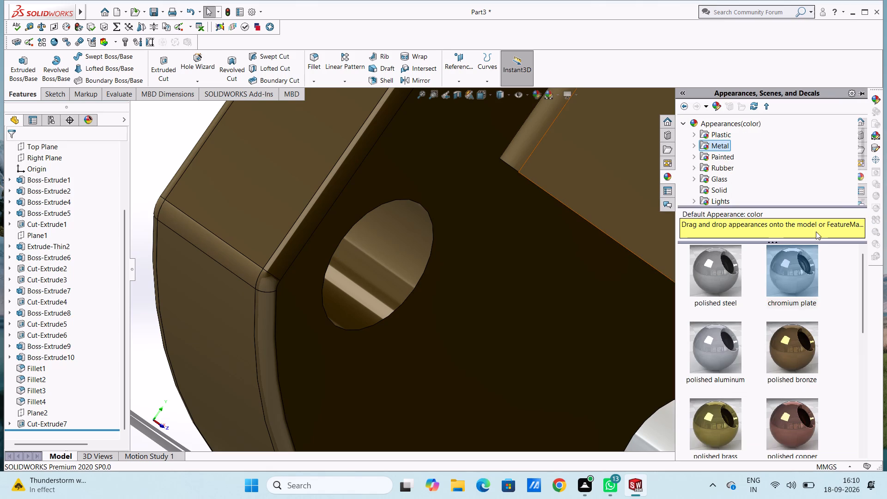
drag(795, 271, 359, 278)
click(359, 277)
Examine the plated holes and bores from the back and front of the part, ending in the isometric view.
scroll(362, 305, up, 10)
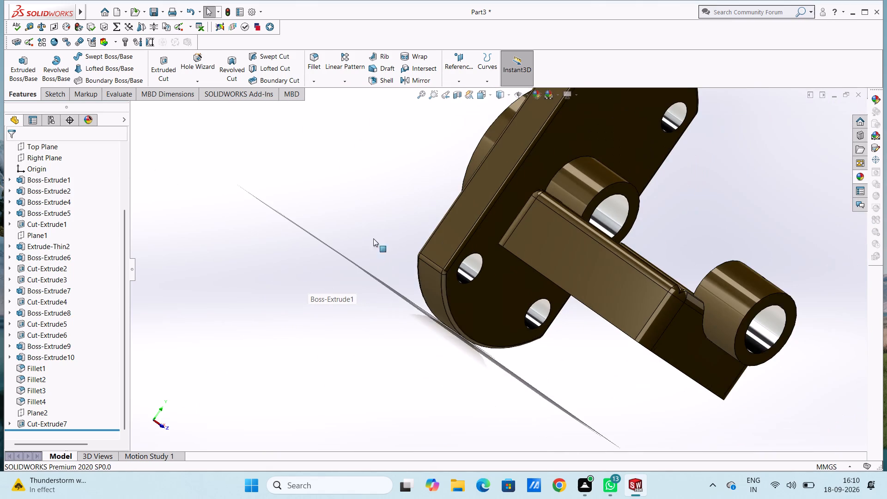
middle_drag(376, 223, 462, 323)
scroll(379, 227, up, 1)
scroll(461, 325, up, 3)
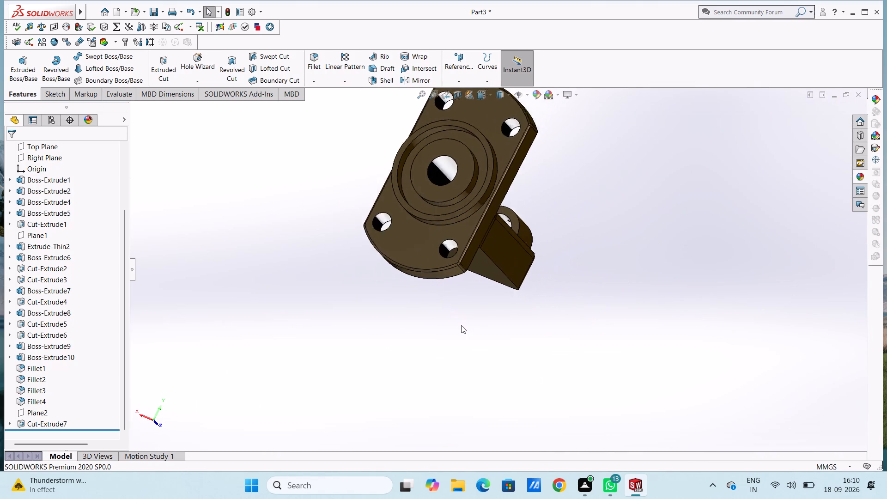
scroll(461, 325, up, 1)
middle_drag(594, 310, 456, 318)
scroll(587, 318, up, 1)
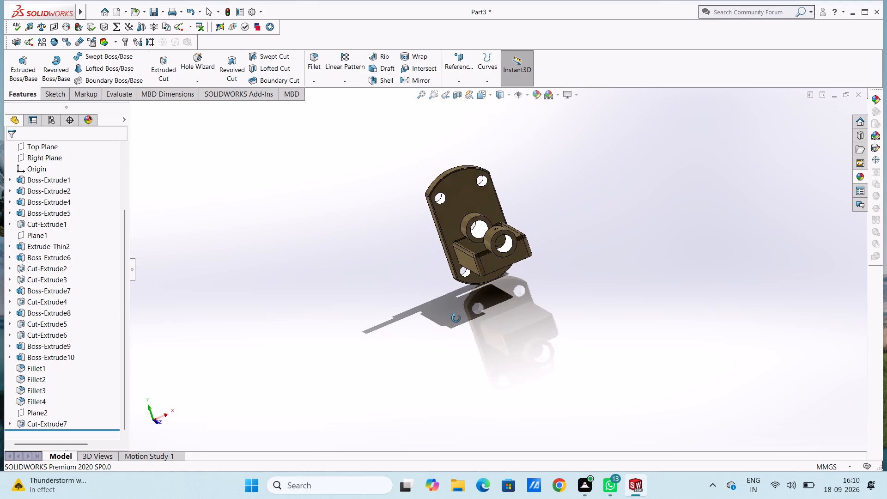
middle_drag(456, 318, 423, 323)
key(ctrl+7)
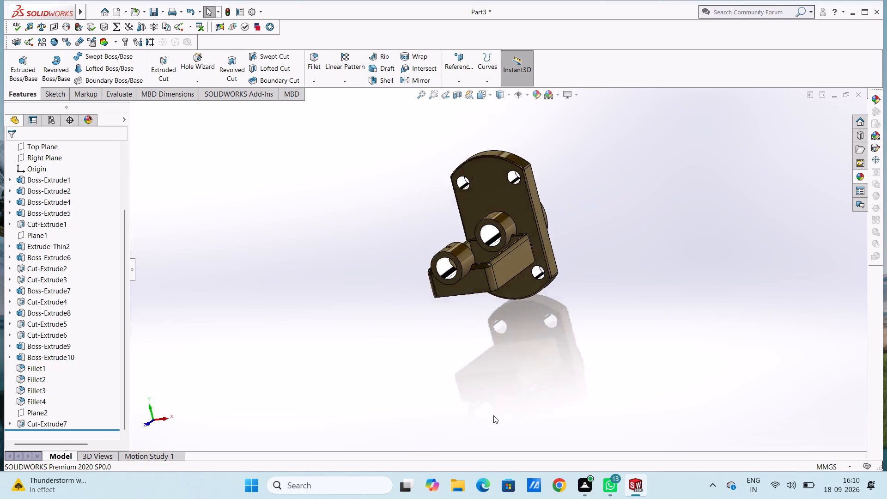
Save the part in the Documents folder as "flanged trunnion bracket" in SOLIDWORKS Part format.
key(ctrl+s)
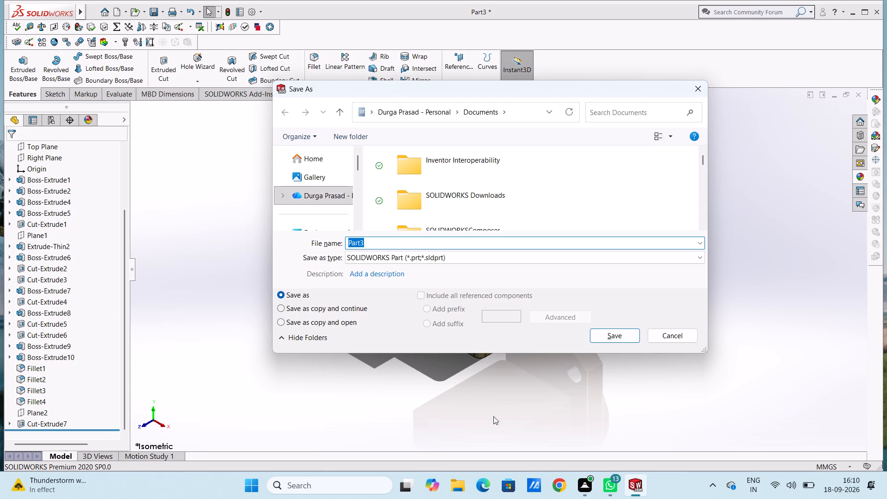
text(flanged)
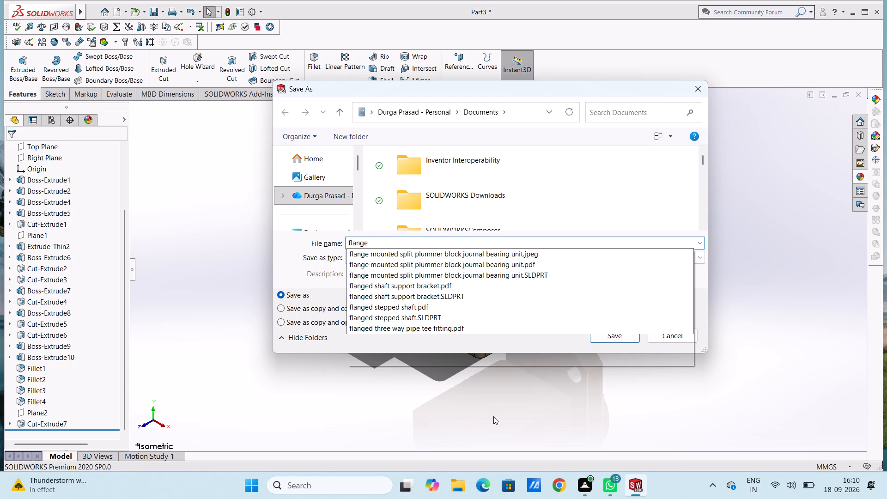
key(space)
text(trunnion)
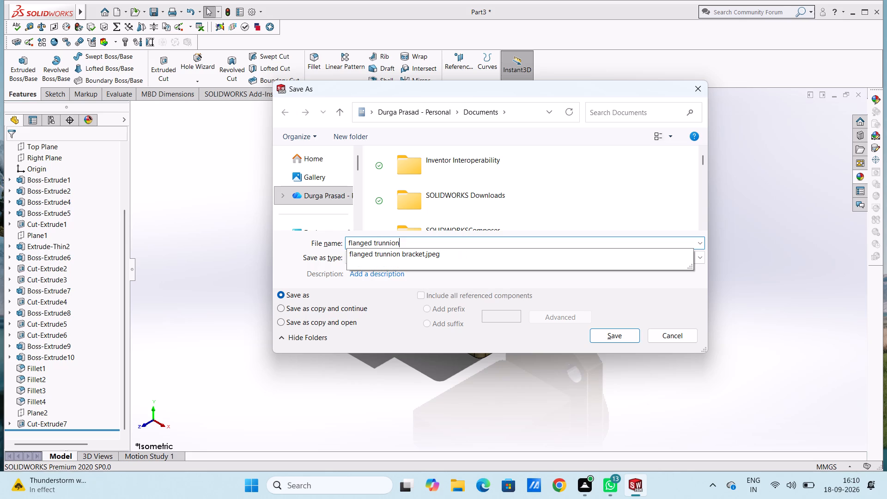
key(space)
text(bracket)
click(630, 331)
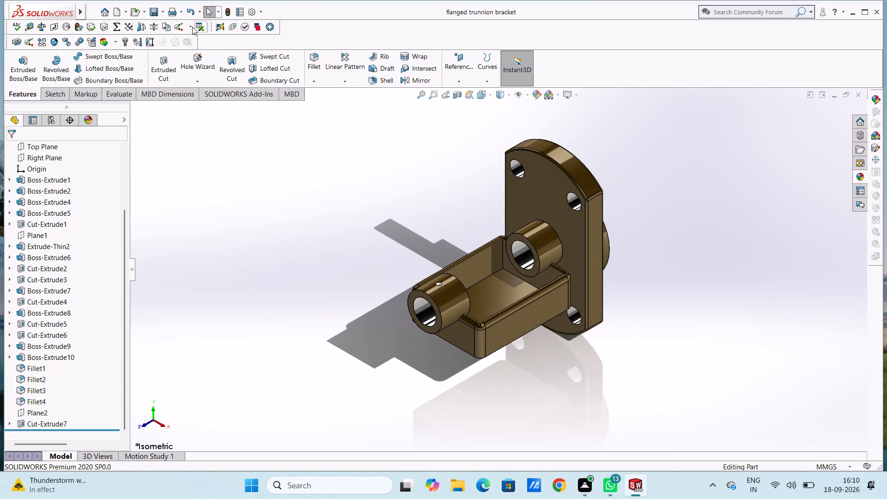
Export the part as an Adobe PDF named "flanged trunnion bracket" in the Documents folder.
click(163, 10)
click(169, 36)
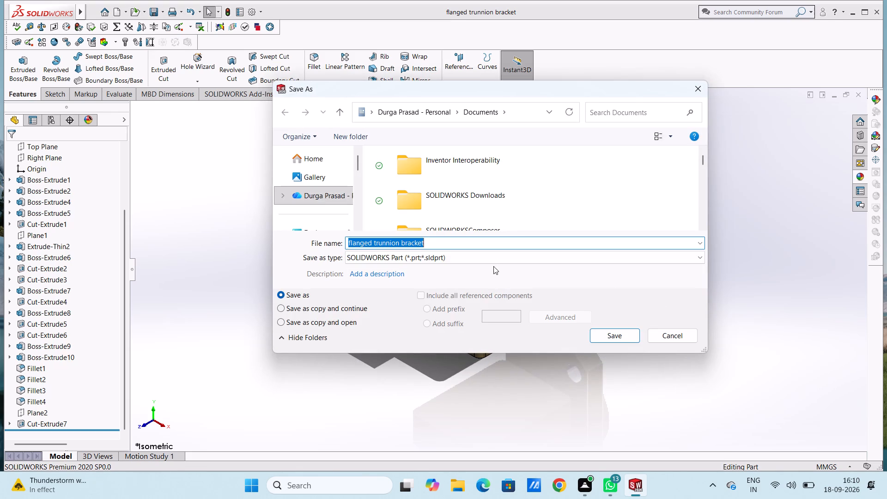
click(495, 258)
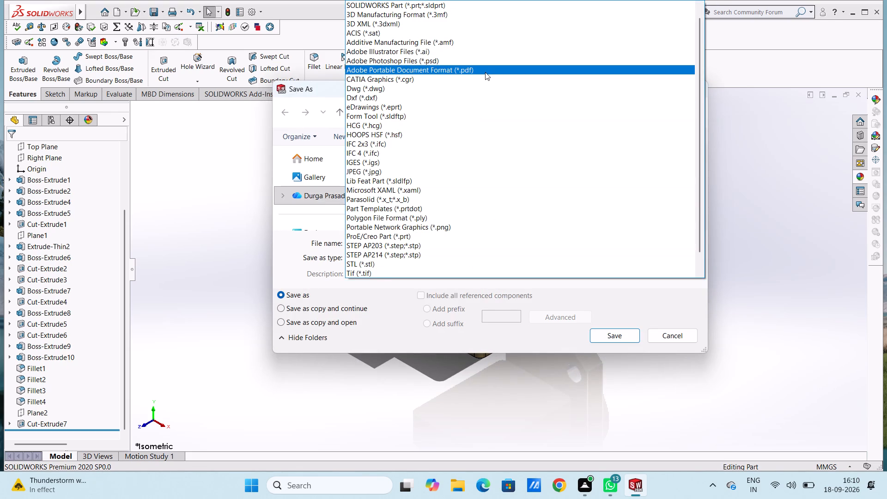
click(485, 72)
click(603, 357)
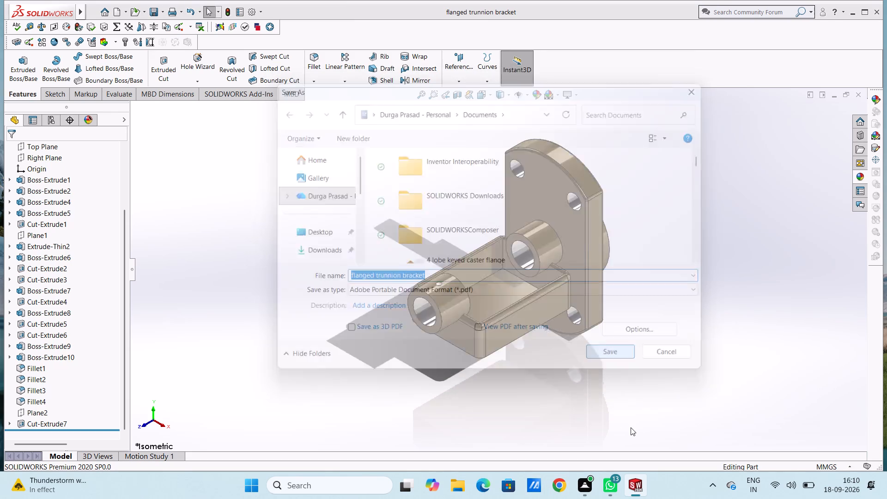
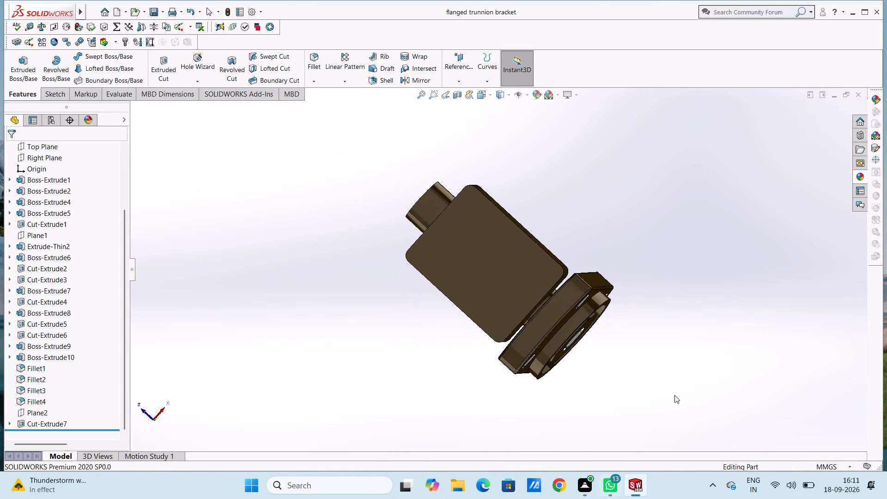
Examine the finished flanged trunnion bracket from all sides, including the flange face, the ribbed body, and the plated bores and holes.
middle_drag(205, 147, 417, 263)
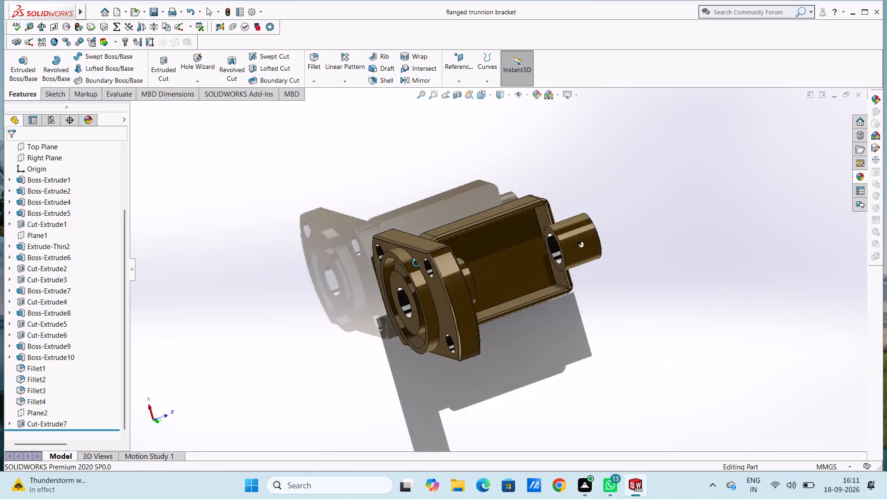
middle_drag(417, 263, 693, 374)
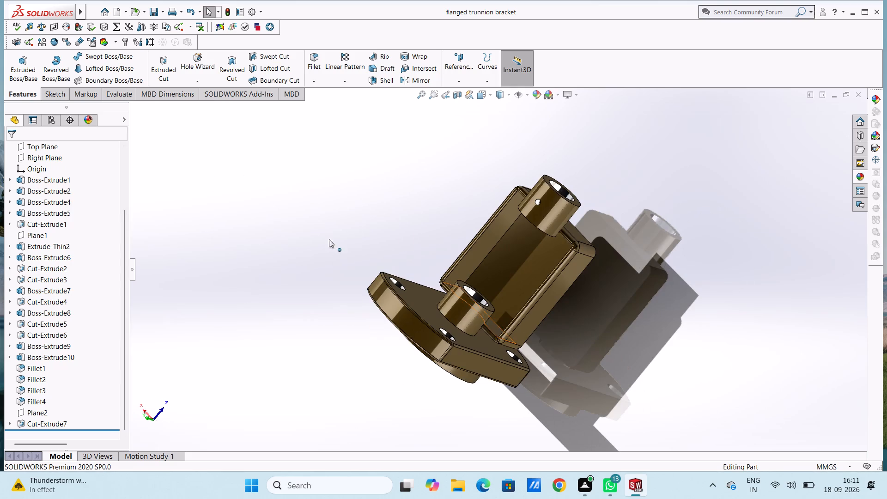
middle_drag(283, 227, 380, 310)
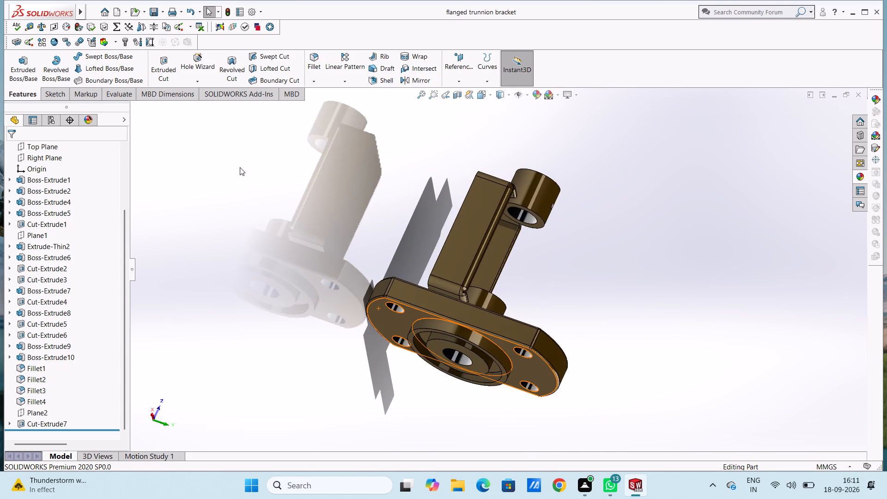
middle_drag(243, 169, 403, 332)
middle_drag(336, 189, 715, 337)
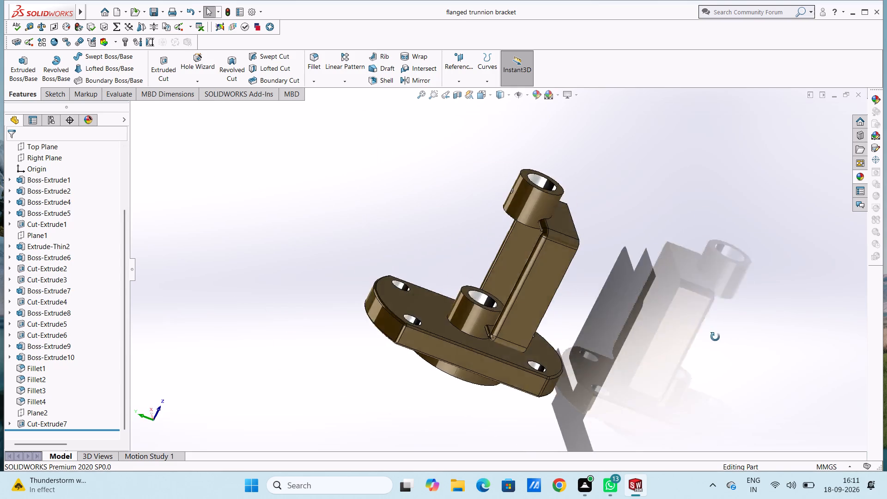
middle_drag(715, 337, 741, 349)
middle_drag(227, 184, 567, 381)
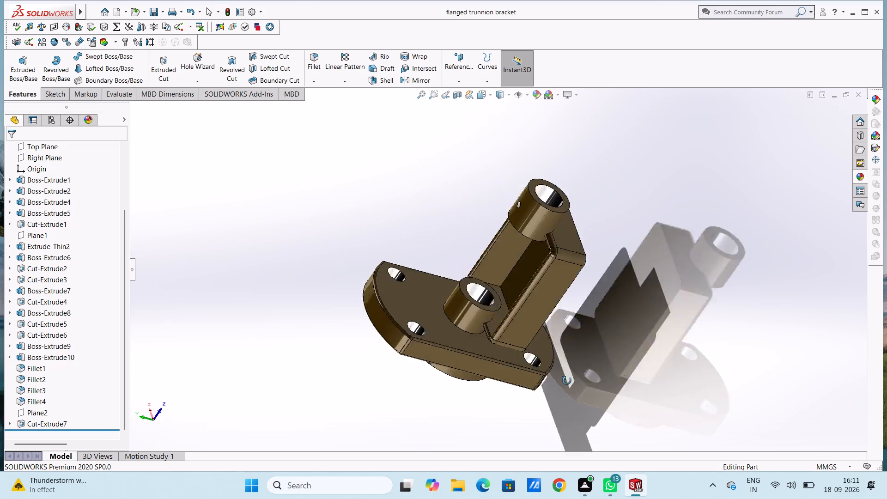
middle_drag(567, 381, 579, 392)
middle_drag(274, 306, 386, 355)
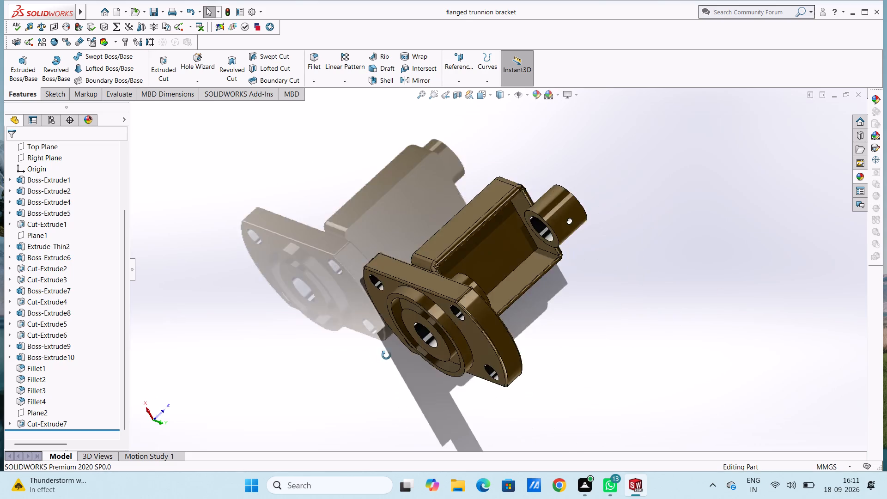
middle_drag(386, 355, 549, 427)
scroll(255, 184, up, 1)
middle_drag(255, 184, 544, 428)
middle_drag(353, 268, 485, 134)
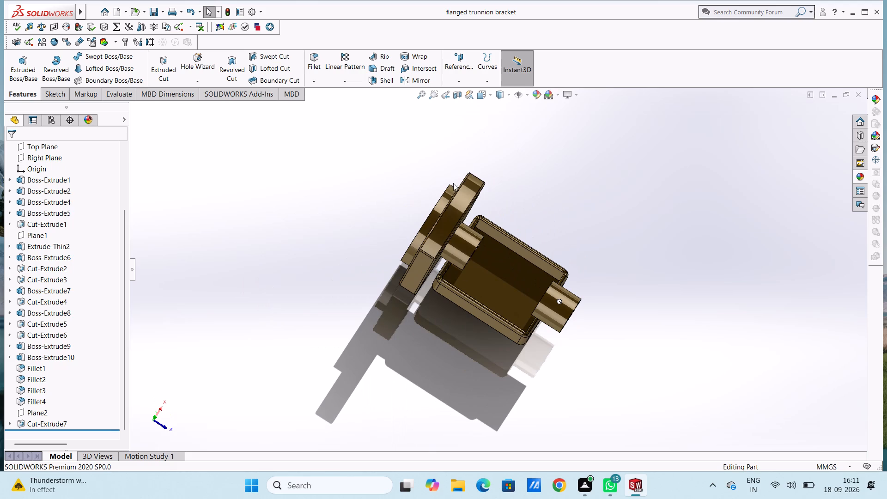
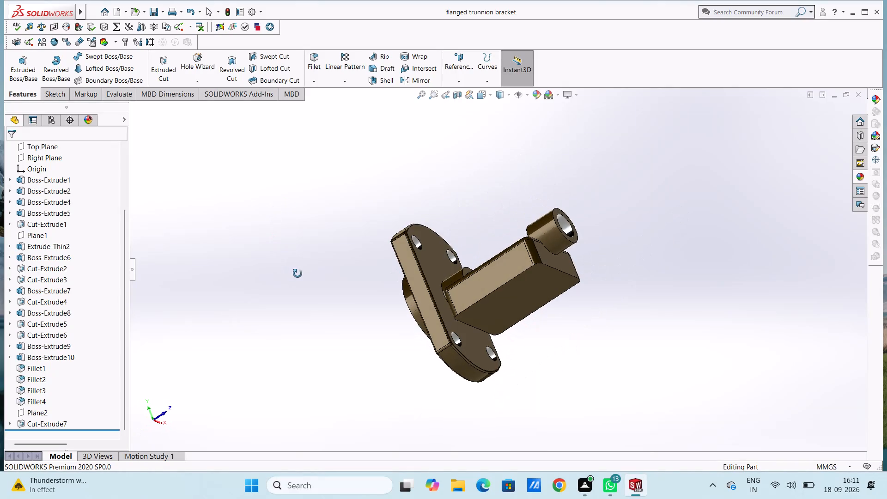
Return the finished flanged trunnion bracket to the standard isometric view.
key(ctrl+7)
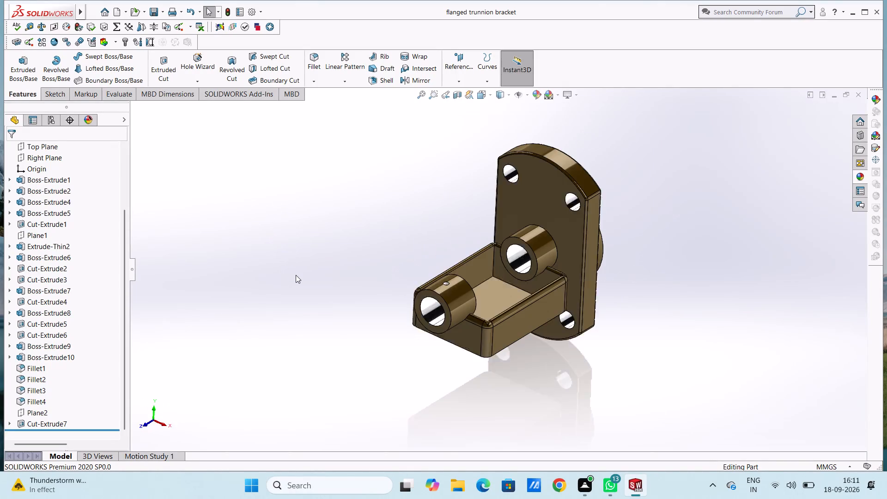